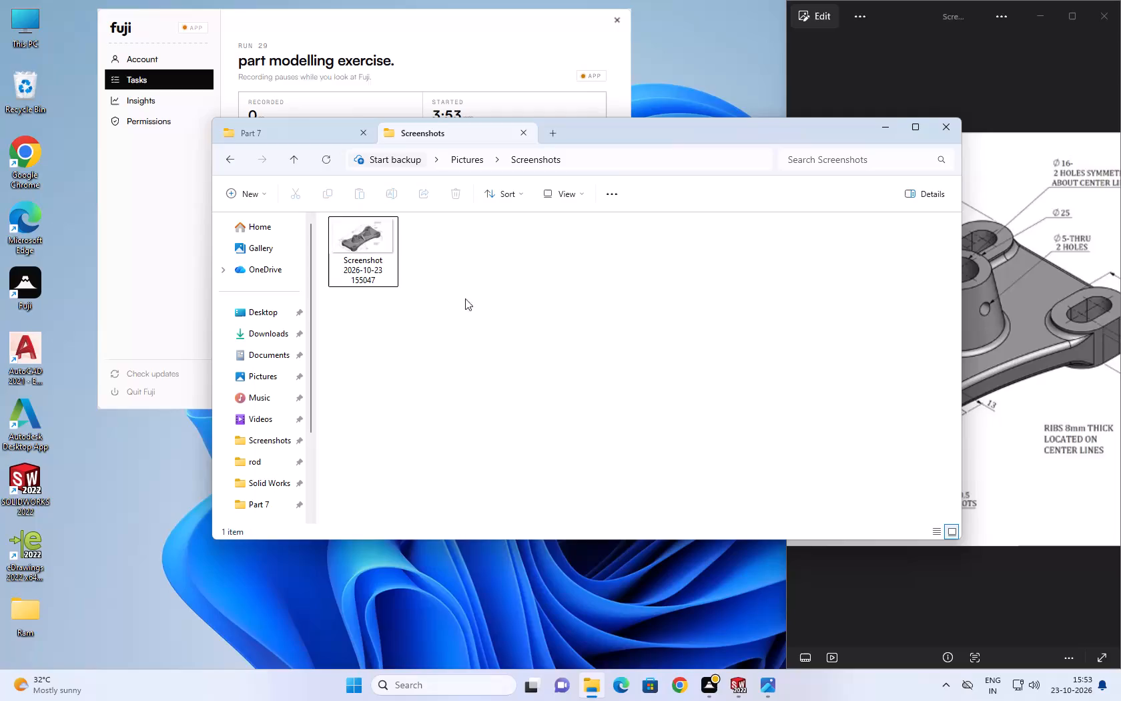
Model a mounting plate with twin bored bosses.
Cut the part drawing screenshot from the Screenshots folder and go to the Solid Works folder.
{"action": "left_click", "coordinate": [355, 283]}
{"action": "key", "text": "ctrl+x"}
{"action": "key", "text": "ctrl+x"}
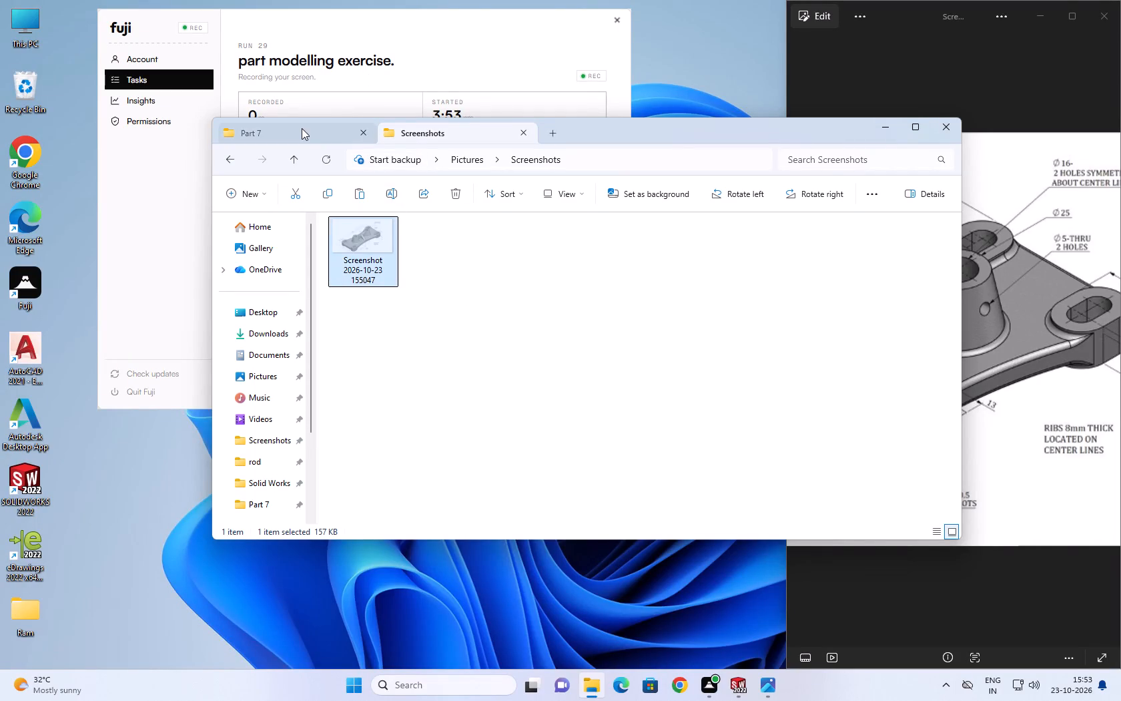
{"action": "left_click", "coordinate": [302, 128]}
{"action": "left_click", "coordinate": [600, 162]}
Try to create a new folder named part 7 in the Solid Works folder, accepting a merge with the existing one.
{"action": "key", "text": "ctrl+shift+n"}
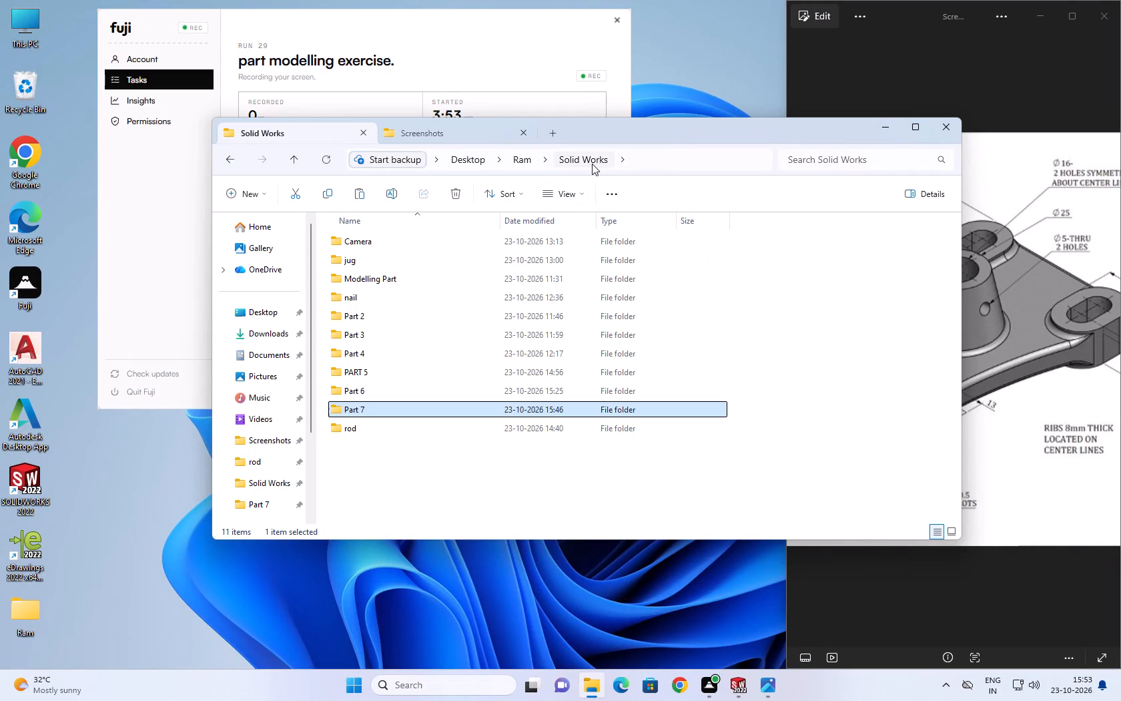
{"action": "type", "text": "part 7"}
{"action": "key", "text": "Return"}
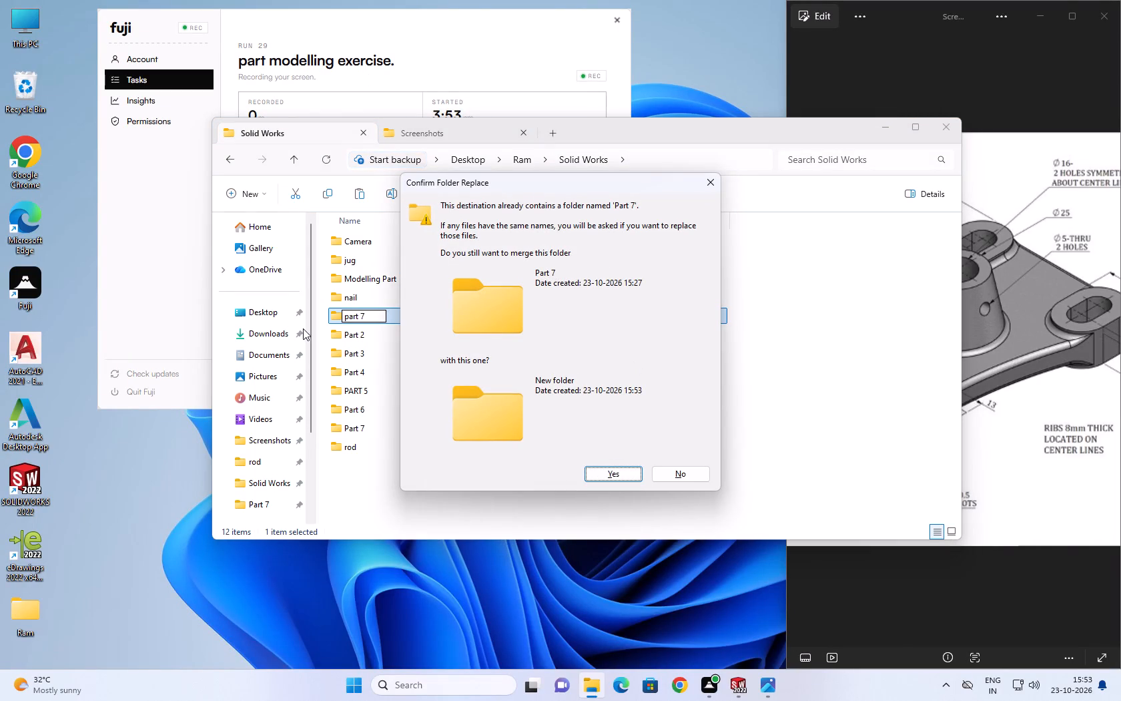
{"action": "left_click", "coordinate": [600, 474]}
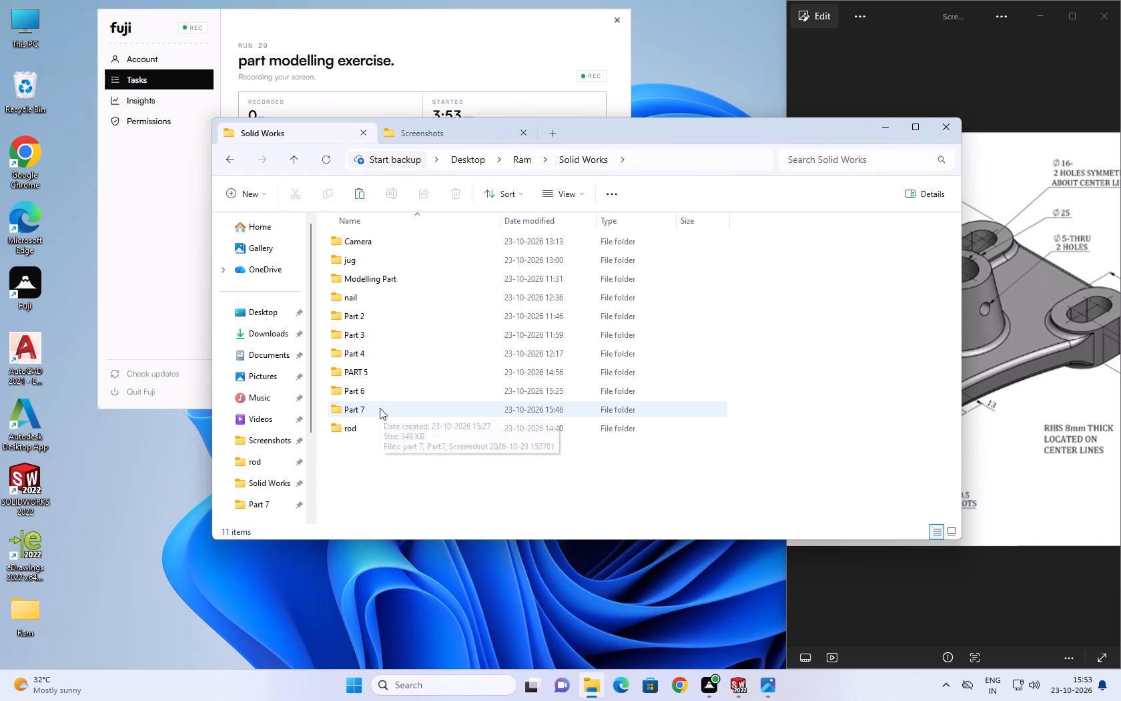
Create a new folder named part 8 in the Solid Works folder.
{"action": "key", "text": "ctrl+shift+n"}
{"action": "key", "text": "o"}
{"action": "key", "text": "BackSpace"}
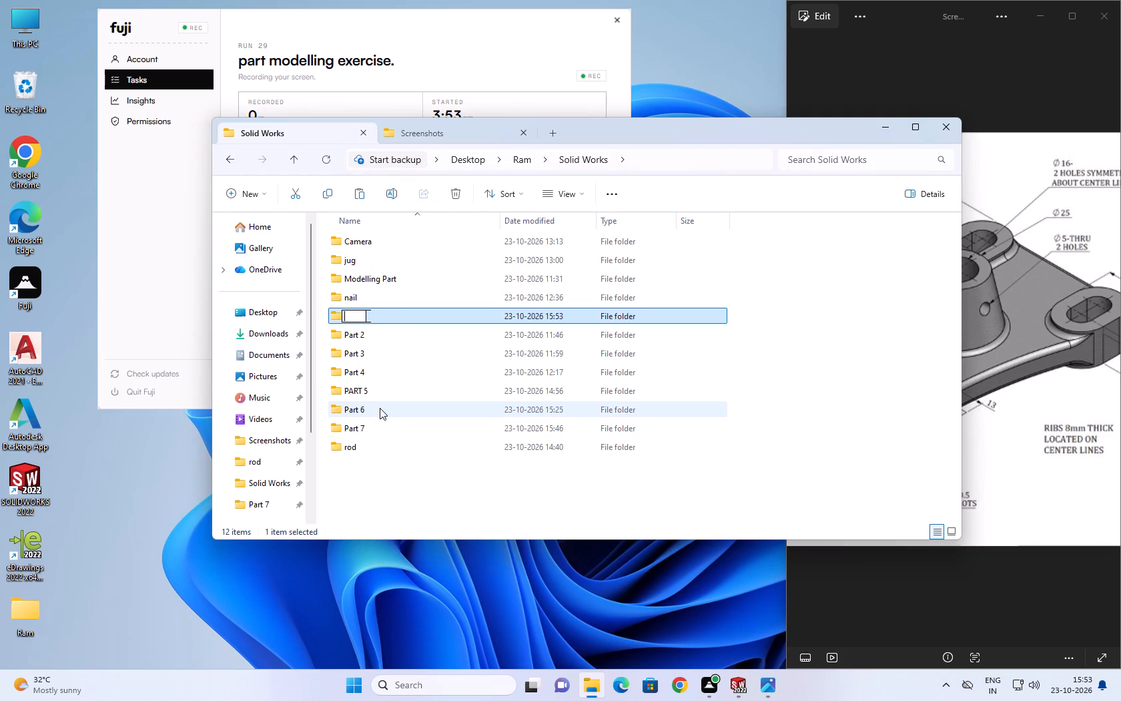
{"action": "type", "text": "part 8"}
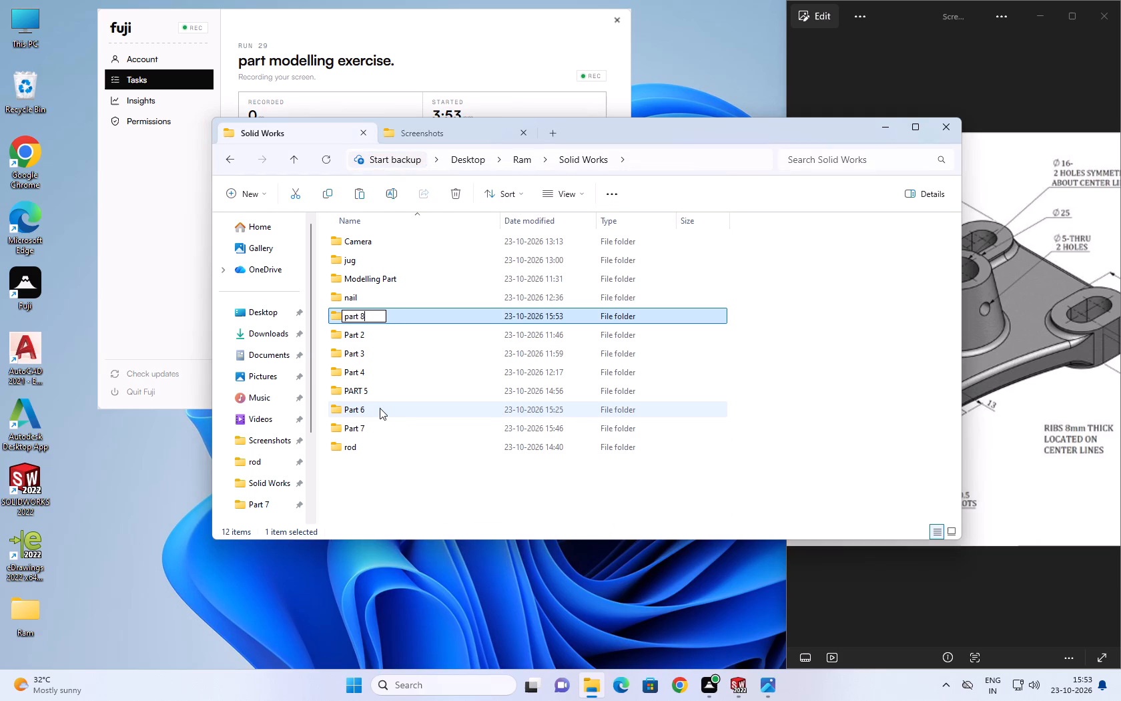
{"action": "key", "text": "Return"}
Open the part 8 folder and paste the cut drawing screenshot into it.
{"action": "double_click", "coordinate": [392, 430]}
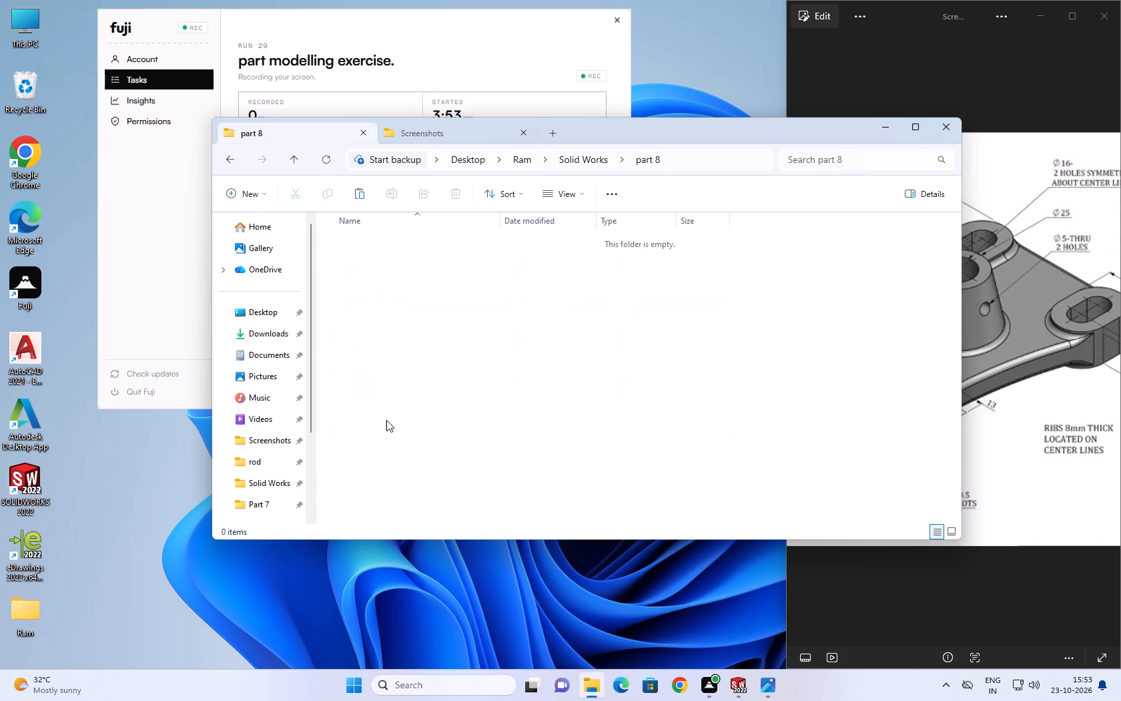
{"action": "key", "text": "ctrl+v"}
{"action": "left_click", "coordinate": [437, 435]}
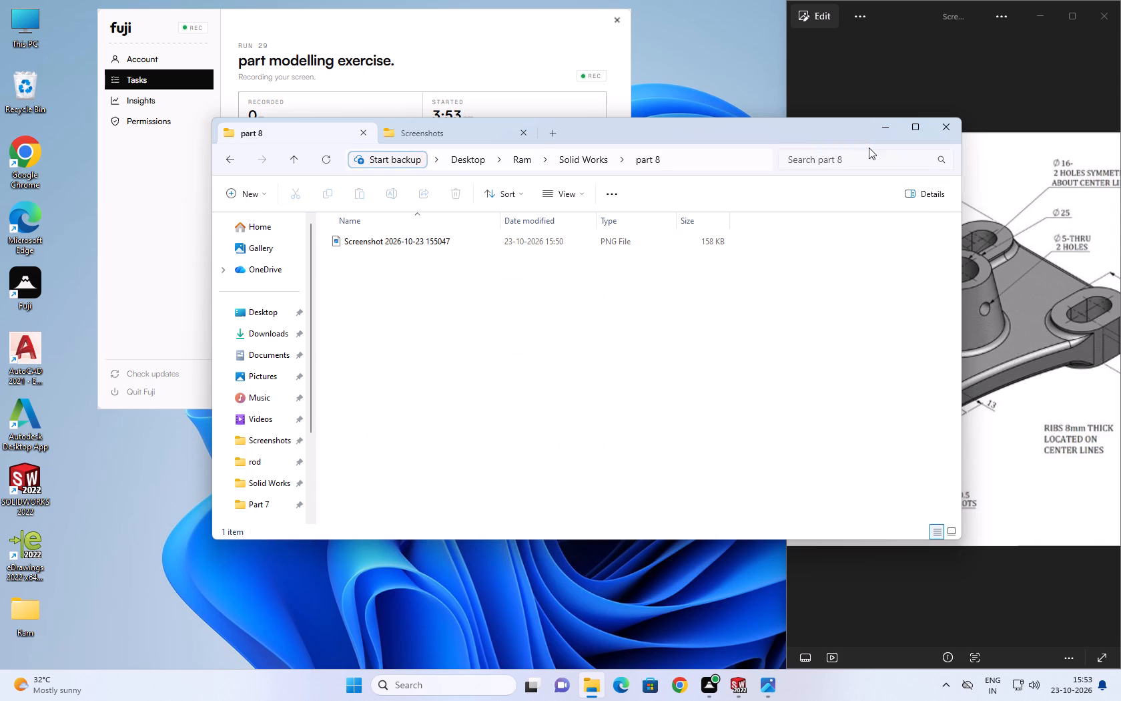
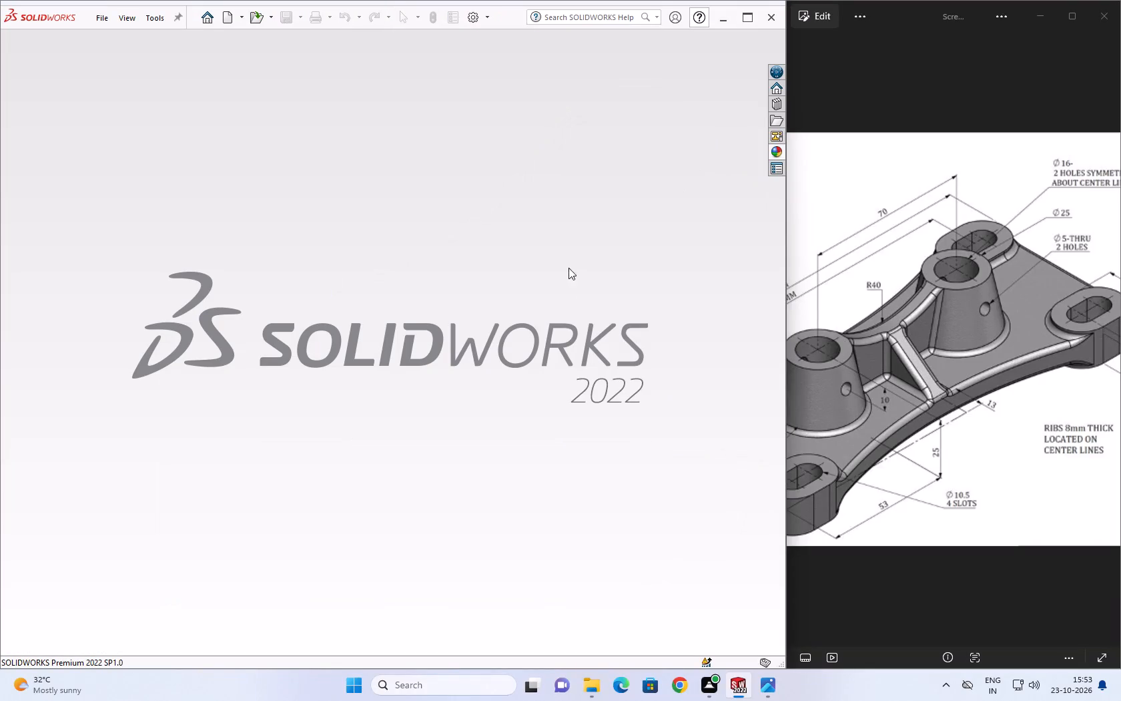
Create a new part document.
{"action": "left_click", "coordinate": [104, 26]}
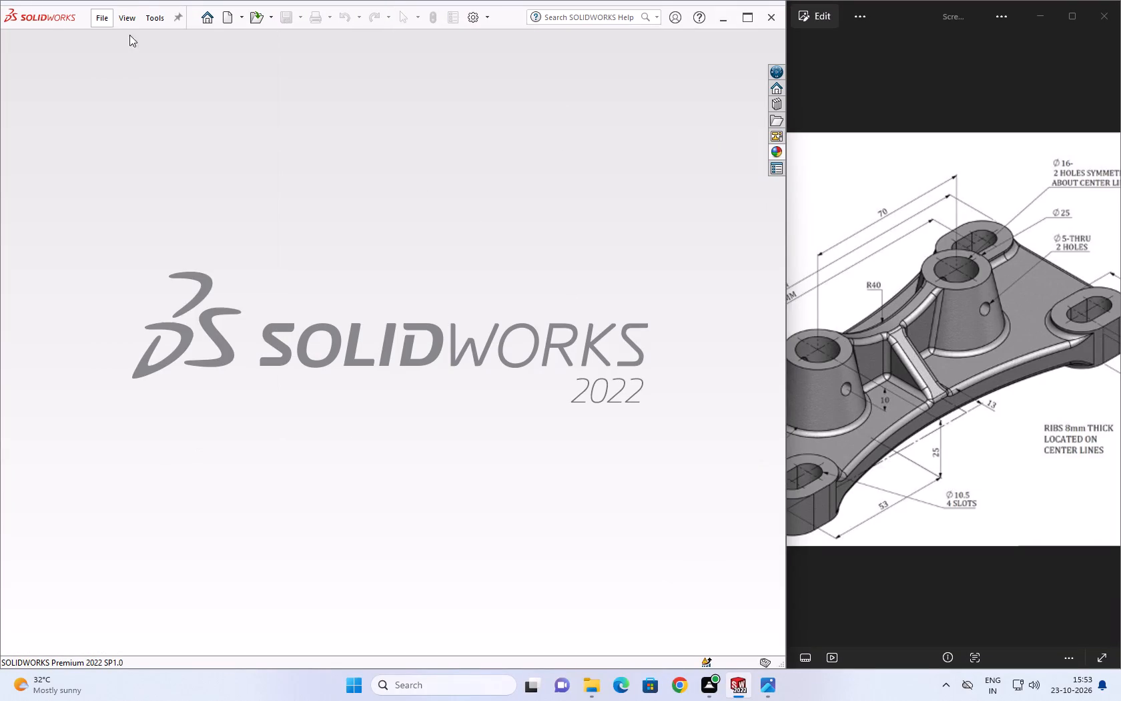
{"action": "left_click", "coordinate": [119, 42]}
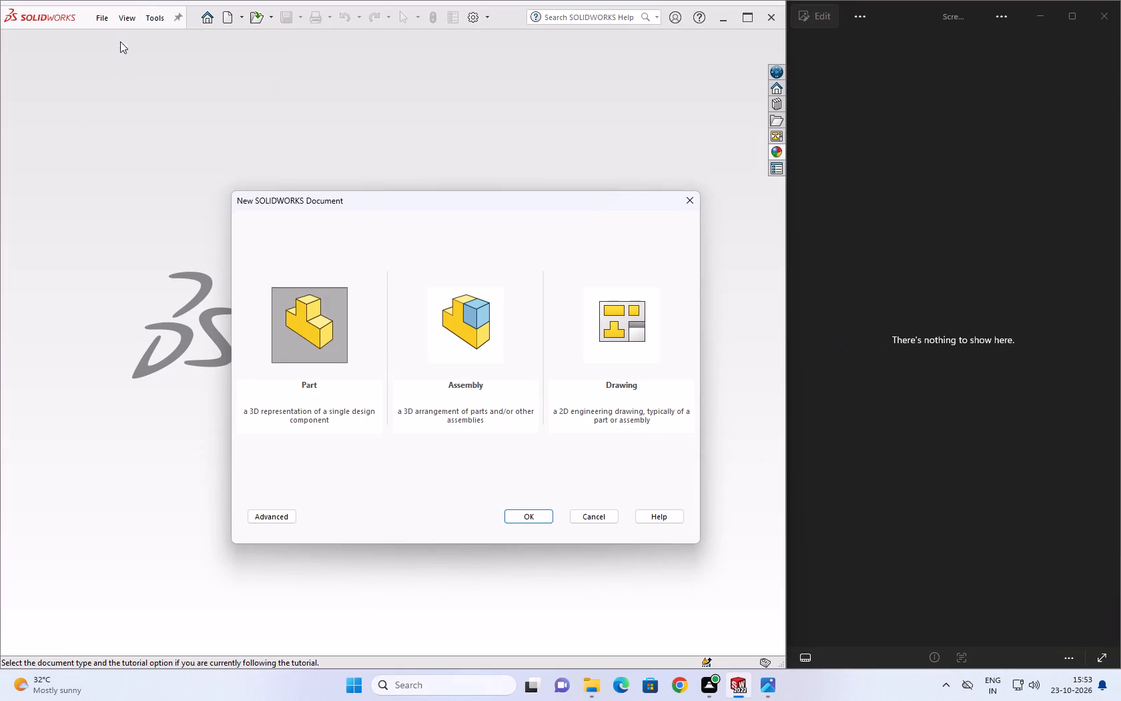
{"action": "left_click", "coordinate": [535, 521]}
Close the empty image viewer and reopen the bracket drawing screenshot from the part 8 folder alongside the new part.
{"action": "left_click", "coordinate": [1004, 314]}
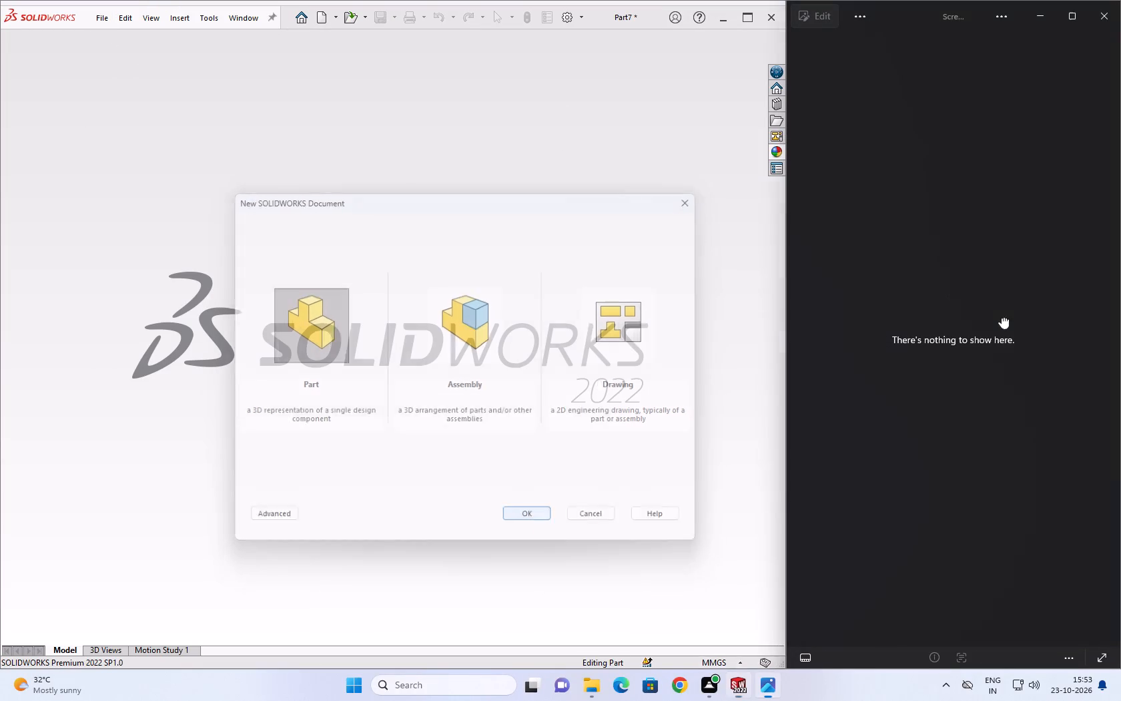
{"action": "left_click", "coordinate": [1113, 19]}
{"action": "left_click", "coordinate": [611, 697]}
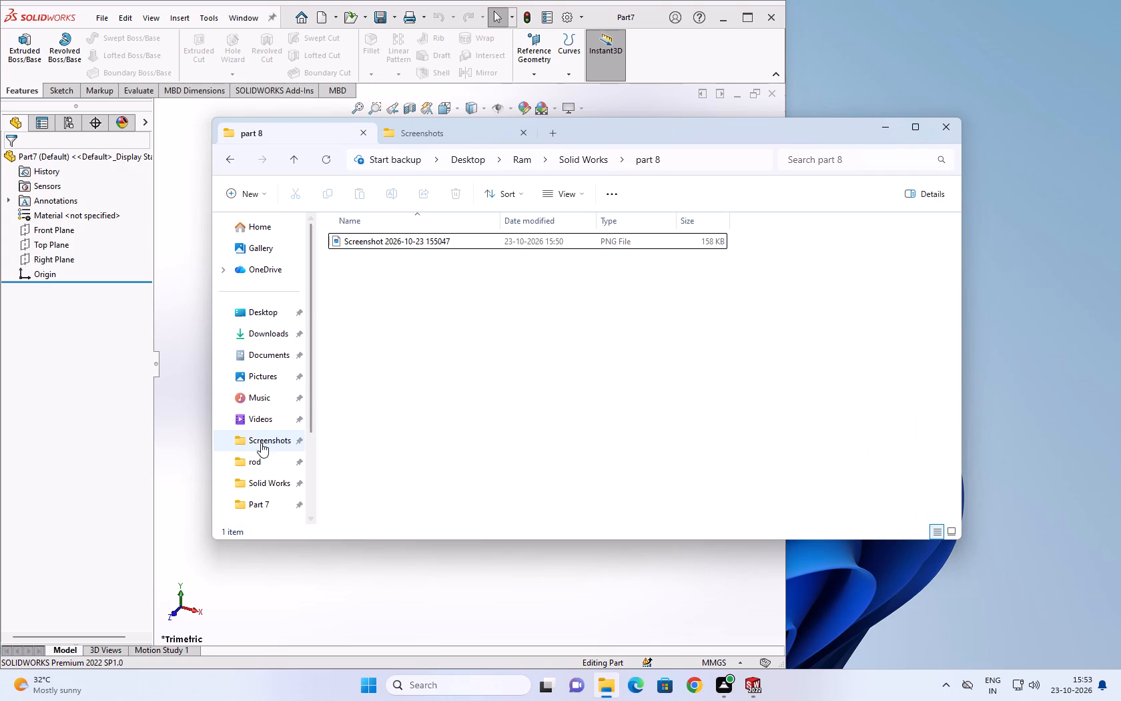
{"action": "double_click", "coordinate": [432, 244]}
{"action": "left_click", "coordinate": [571, 355]}
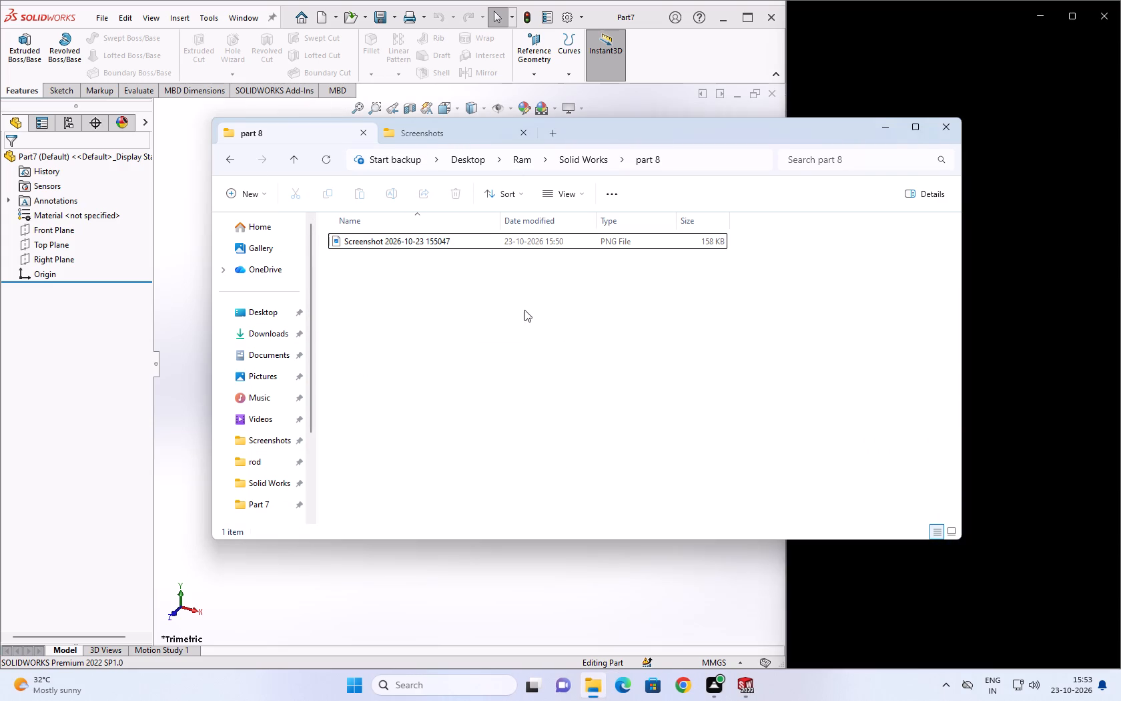
{"action": "left_click", "coordinate": [885, 121]}
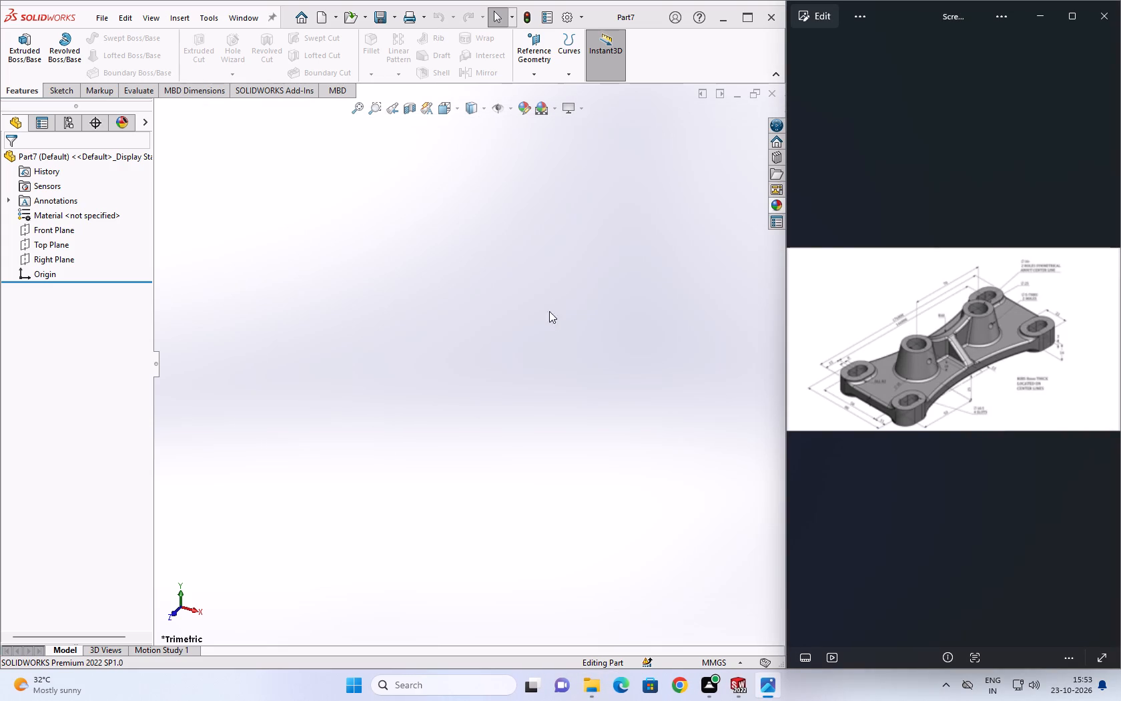
On the Front Plane, viewed face-on, sketch a horizontal line about 172 mm long passing through the origin.
{"action": "left_click", "coordinate": [68, 232]}
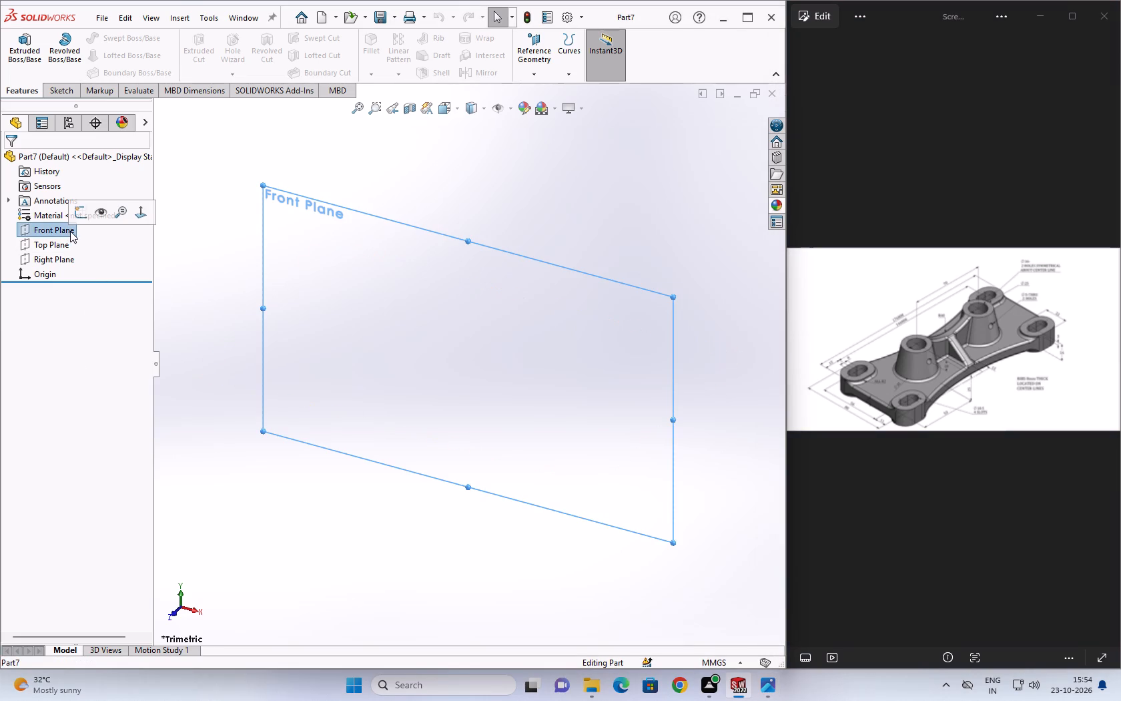
{"action": "left_click", "coordinate": [145, 213]}
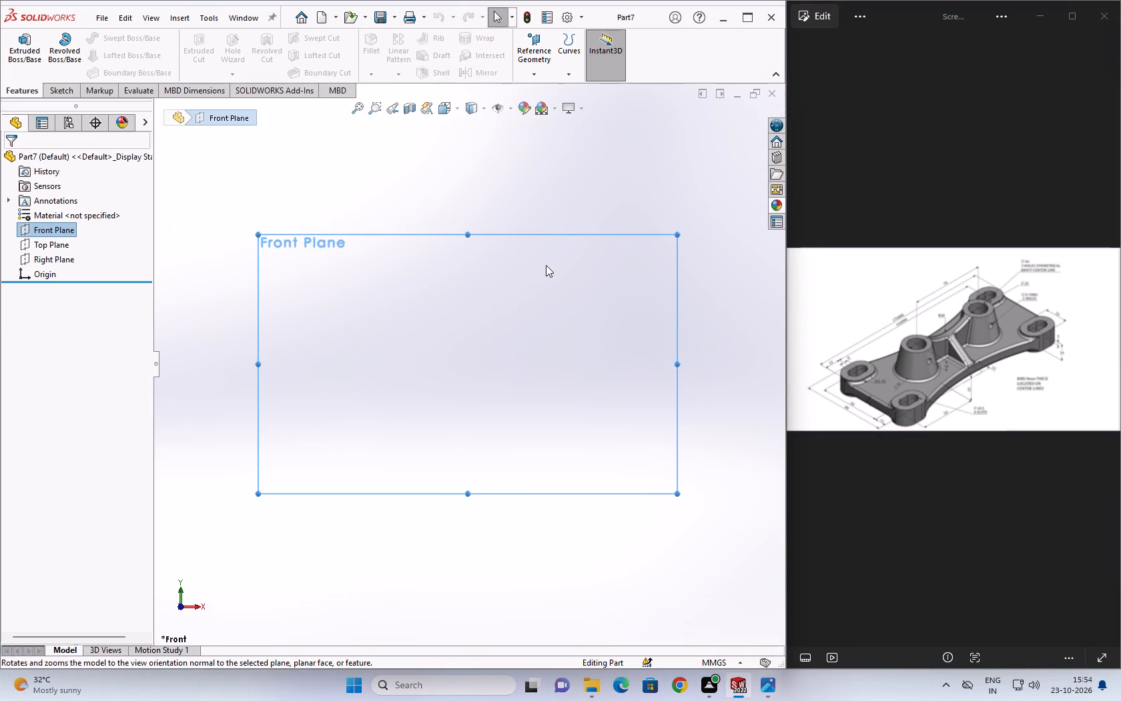
{"action": "left_click", "coordinate": [911, 392]}
{"action": "scroll", "coordinate": [909, 389], "scroll_direction": "up", "scroll_amount": 4}
{"action": "middle_click", "coordinate": [909, 389]}
{"action": "scroll", "coordinate": [909, 390], "scroll_direction": "up", "scroll_amount": 1}
{"action": "middle_click_drag", "start_coordinate": [909, 390], "coordinate": [935, 413]}
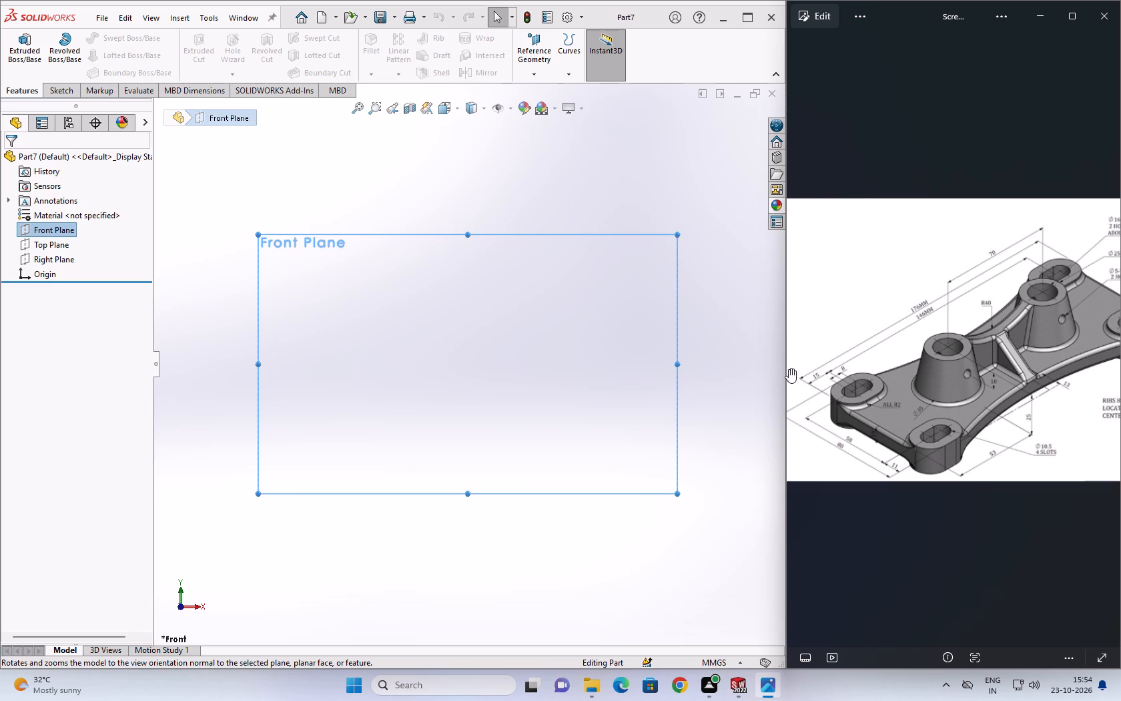
{"action": "scroll", "coordinate": [909, 312], "scroll_direction": "up", "scroll_amount": 3}
{"action": "scroll", "coordinate": [914, 317], "scroll_direction": "down", "scroll_amount": 1}
{"action": "left_click", "coordinate": [54, 89]}
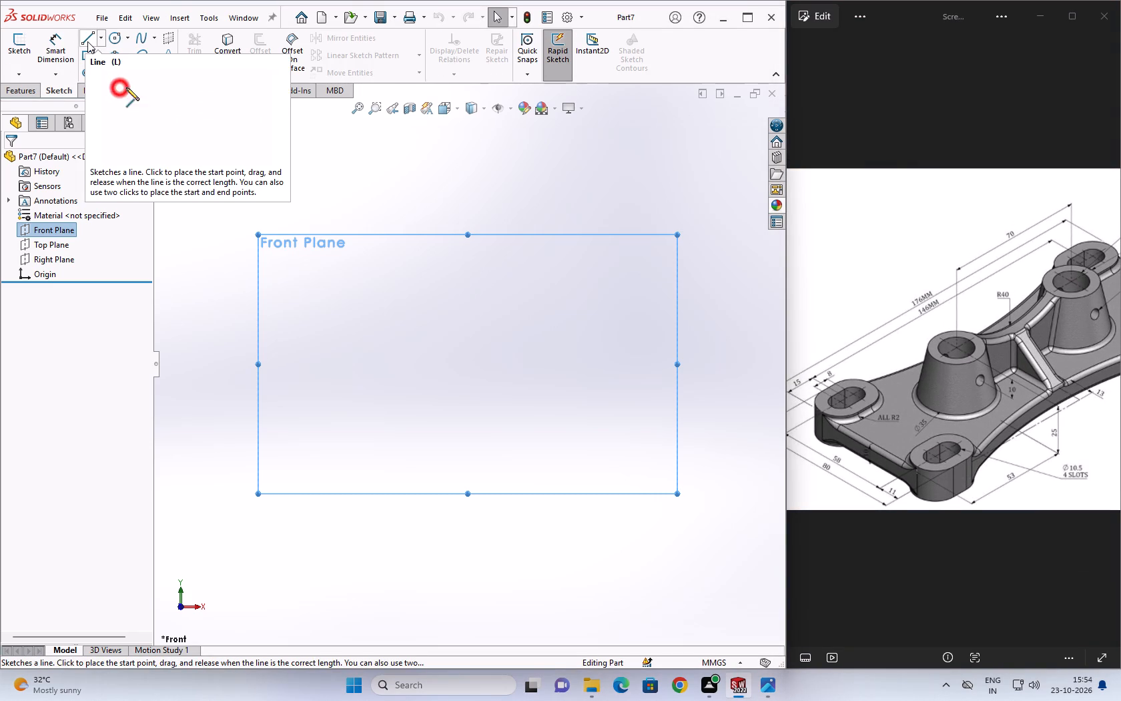
{"action": "left_click", "coordinate": [87, 41]}
{"action": "left_click", "coordinate": [259, 367]}
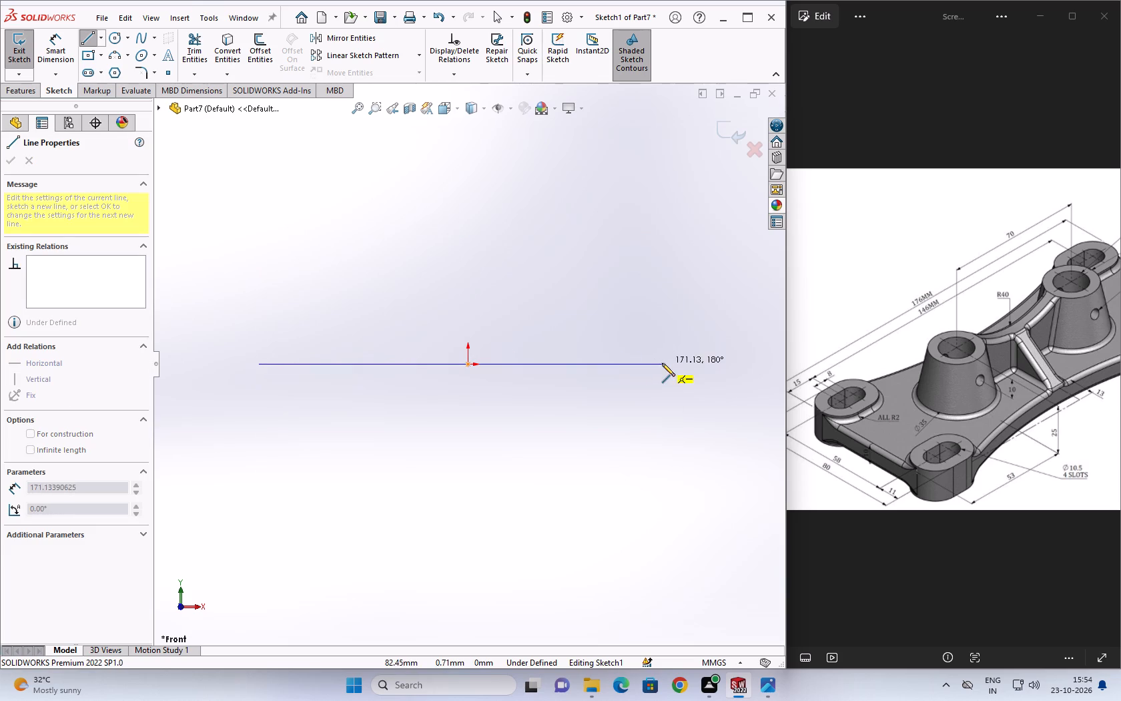
{"action": "left_click", "coordinate": [664, 365]}
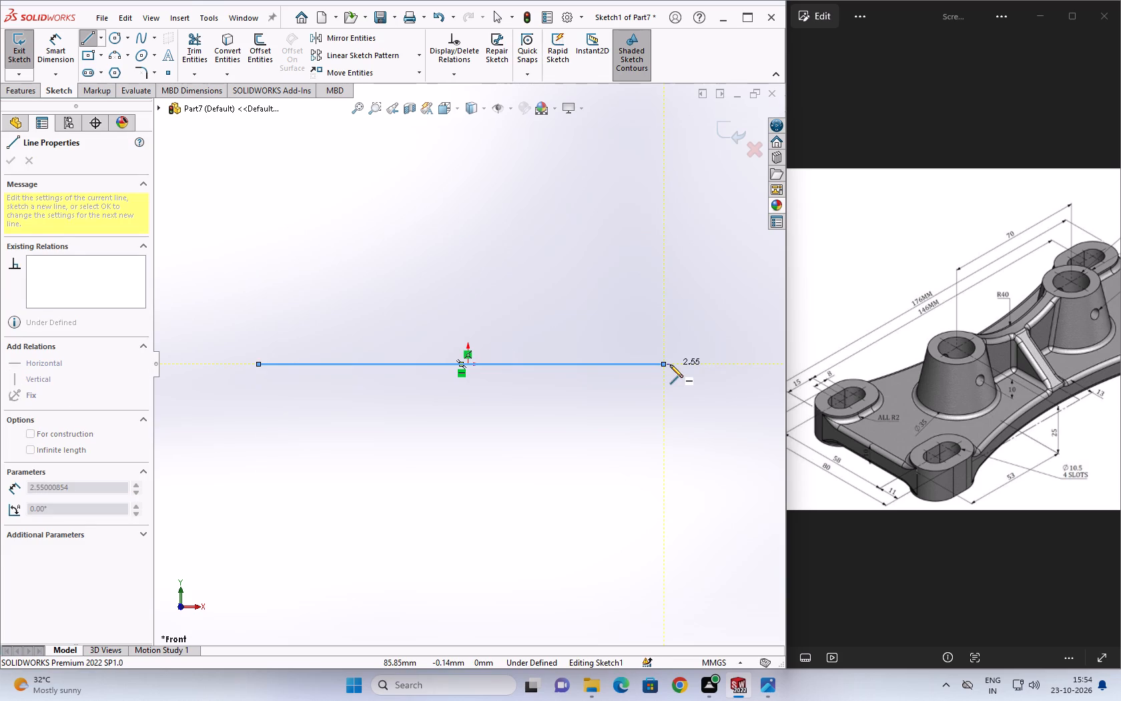
{"action": "key", "text": "Escape"}
Set the horizontal line's length to 176 mm.
{"action": "left_click", "coordinate": [637, 363]}
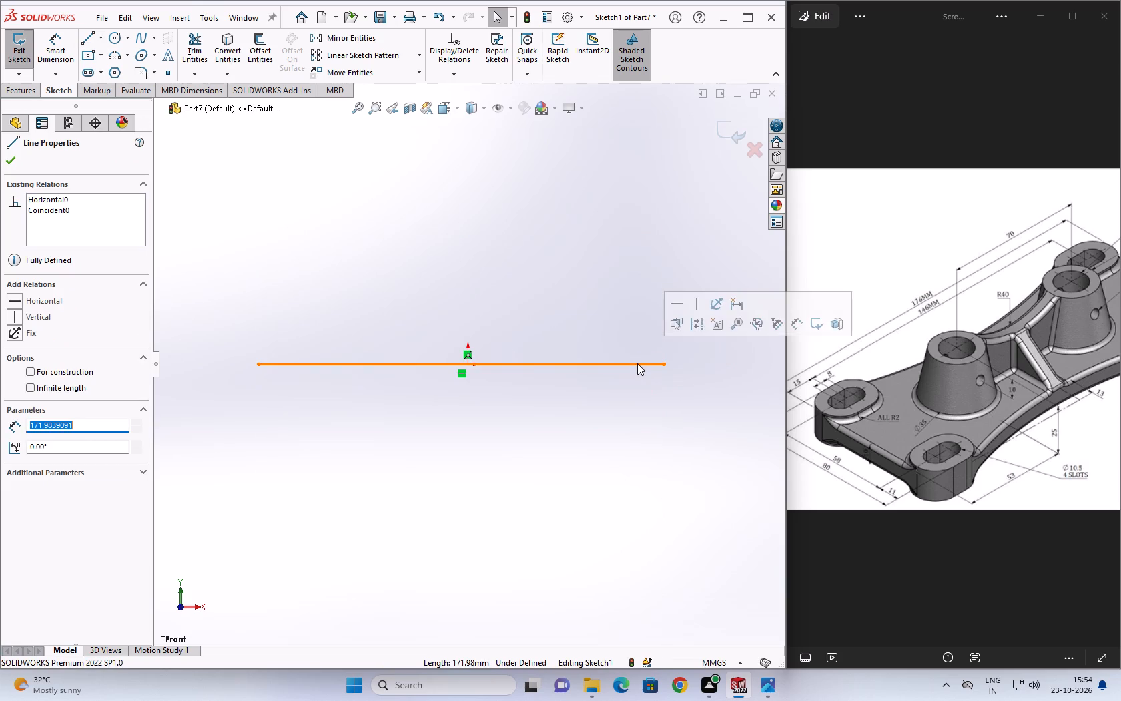
{"action": "type", "text": "176"}
{"action": "key", "text": "Return"}
{"action": "key", "text": "Escape"}
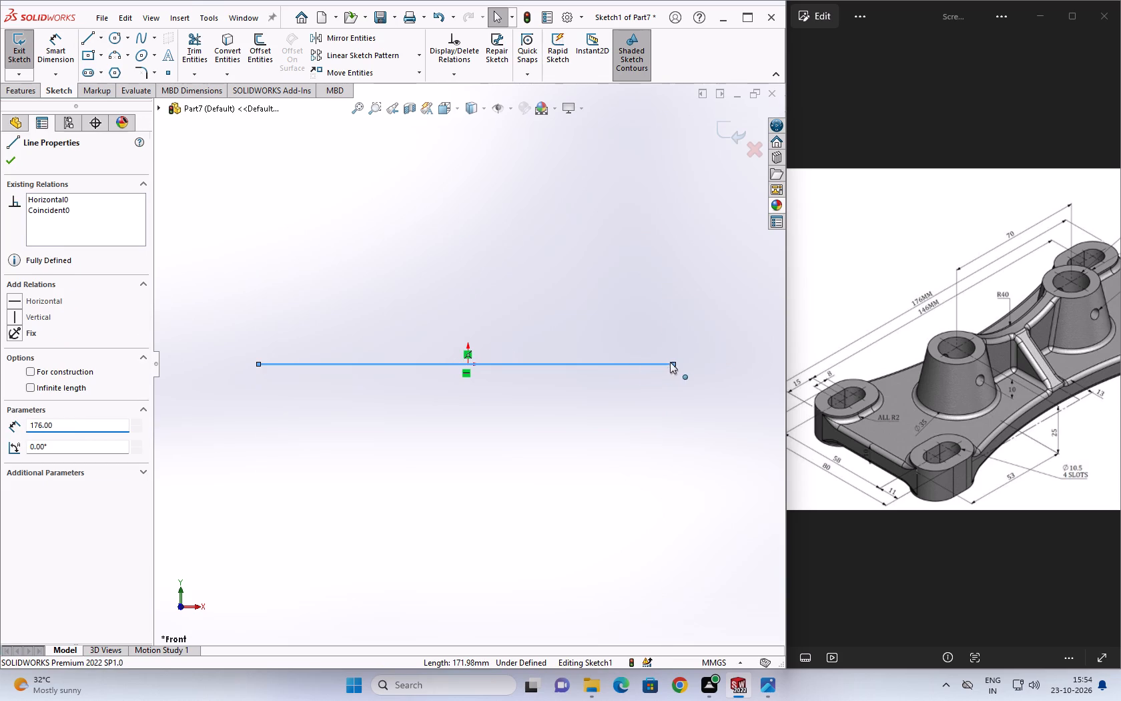
Draw a vertical centerline about 70 mm long upward from the middle of the horizontal base line.
{"action": "scroll", "coordinate": [538, 357], "scroll_direction": "up", "scroll_amount": 1}
{"action": "scroll", "coordinate": [486, 327], "scroll_direction": "down", "scroll_amount": 2}
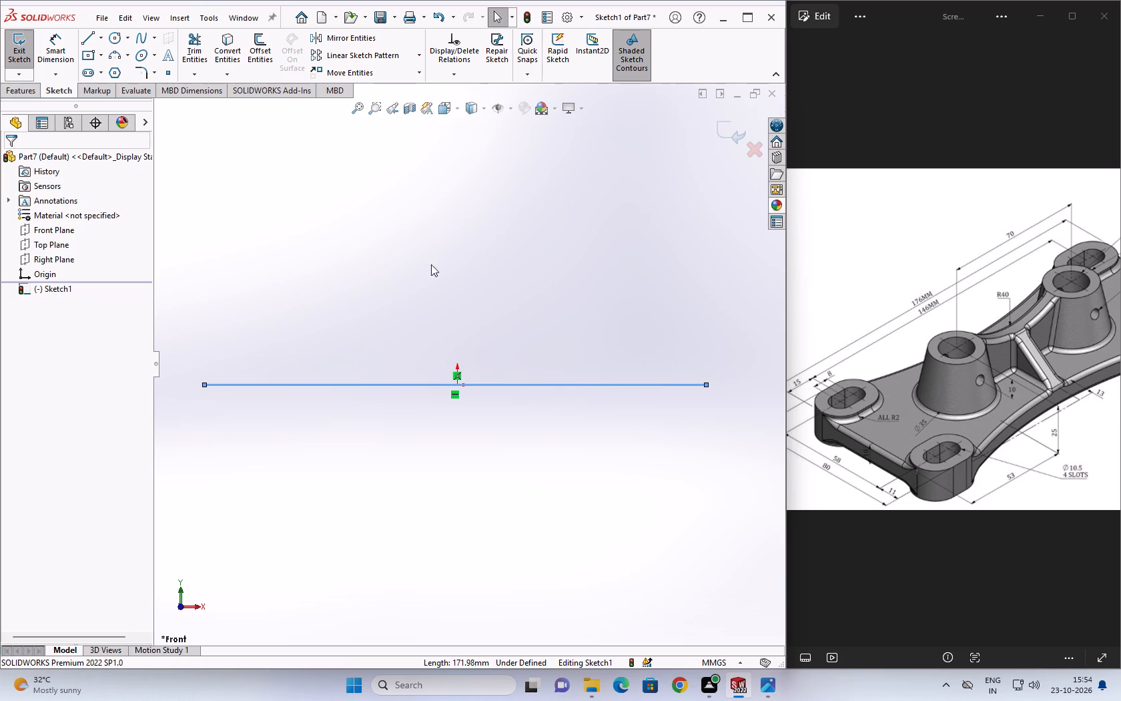
{"action": "left_click", "coordinate": [99, 40]}
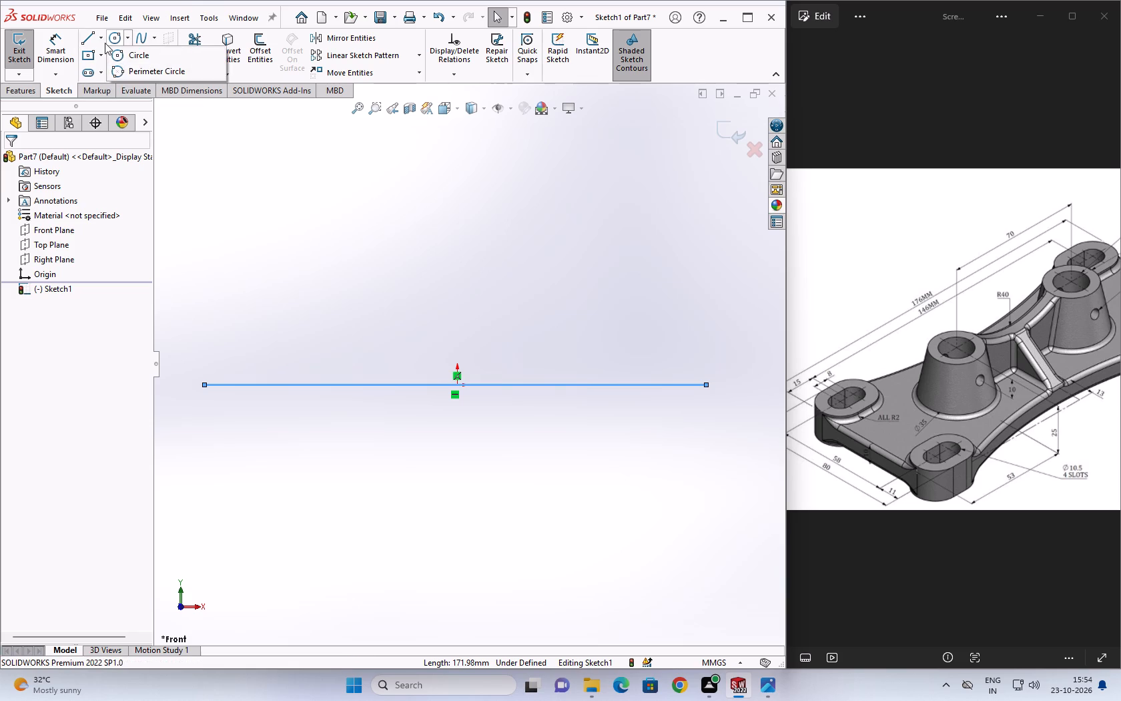
{"action": "left_click", "coordinate": [104, 39]}
{"action": "left_click", "coordinate": [100, 36]}
{"action": "left_click", "coordinate": [109, 69]}
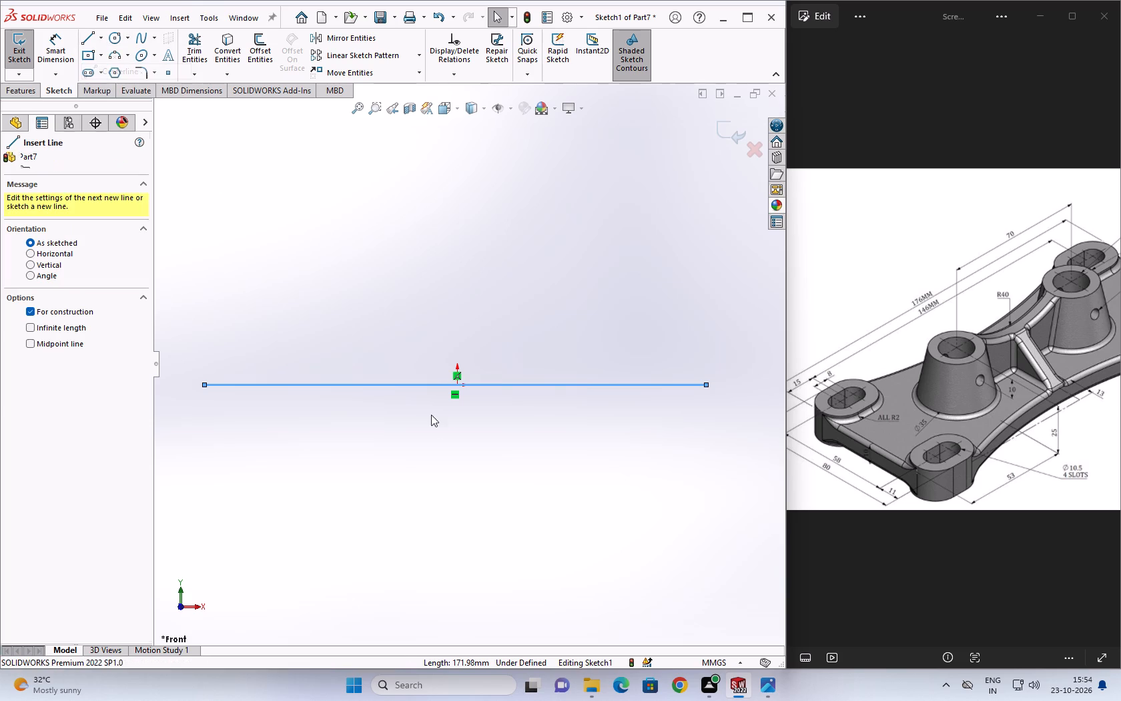
{"action": "left_click", "coordinate": [454, 385]}
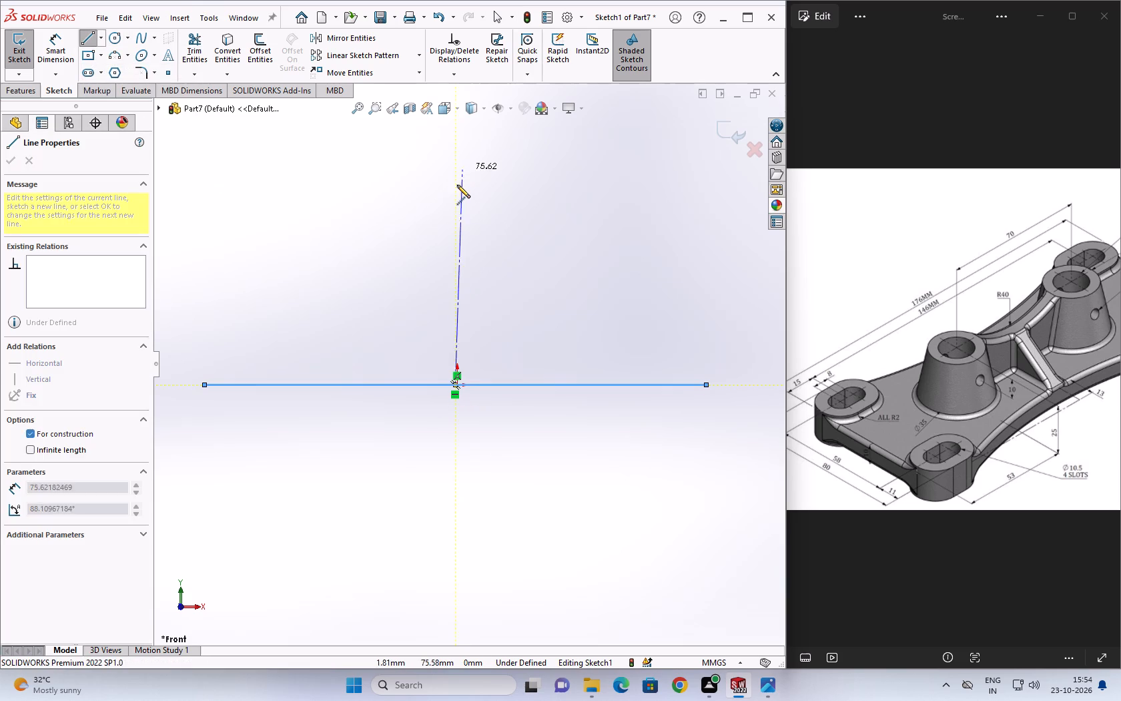
{"action": "left_click", "coordinate": [457, 185]}
{"action": "key", "text": "Escape"}
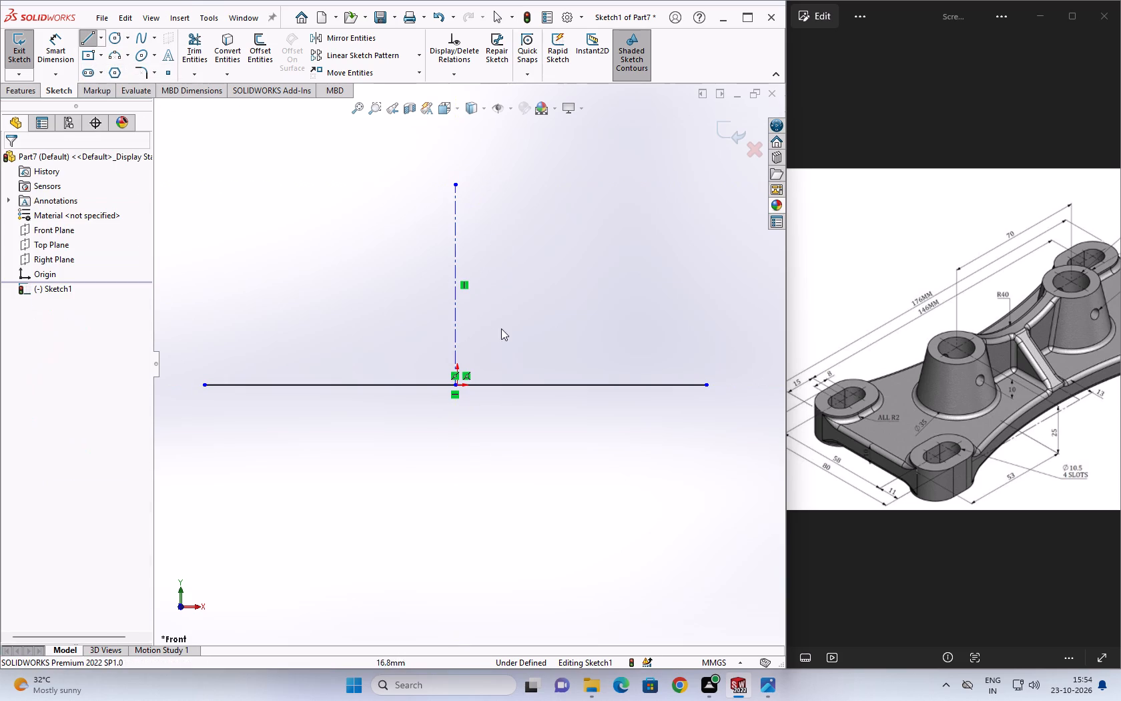
Examine the reference drawing around the bracket's near end for its width and slot spacing dimensions.
{"action": "scroll", "coordinate": [488, 357], "scroll_direction": "down", "scroll_amount": 2}
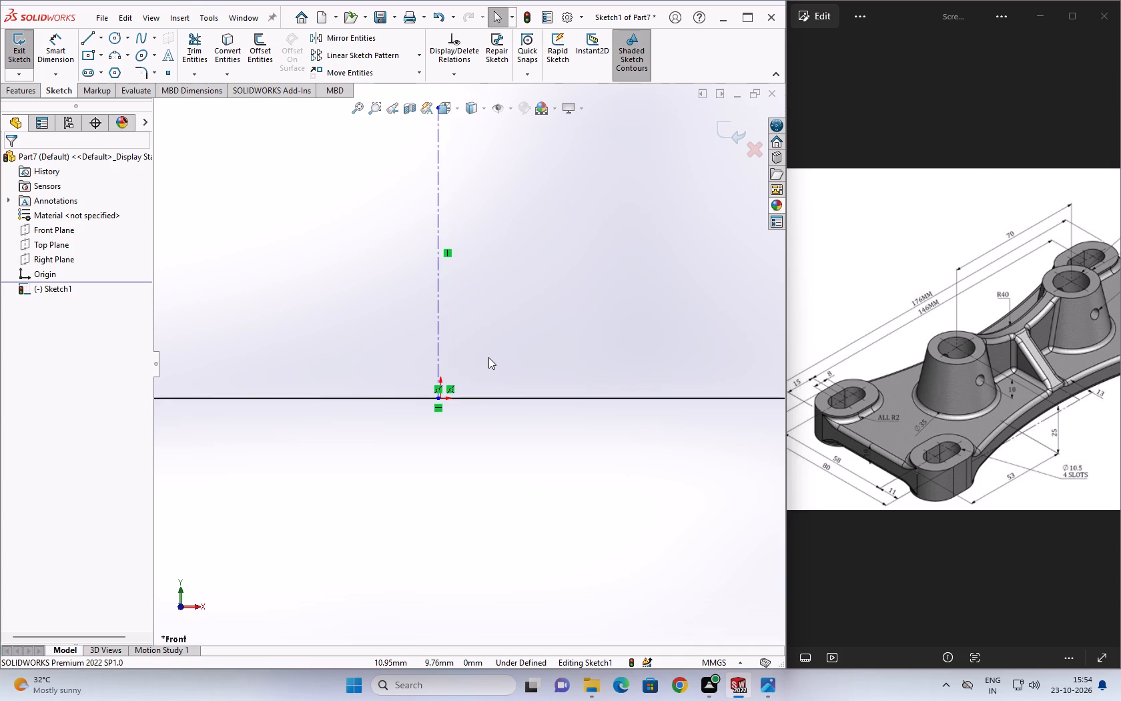
{"action": "scroll", "coordinate": [488, 355], "scroll_direction": "up", "scroll_amount": 5}
{"action": "left_click", "coordinate": [949, 386]}
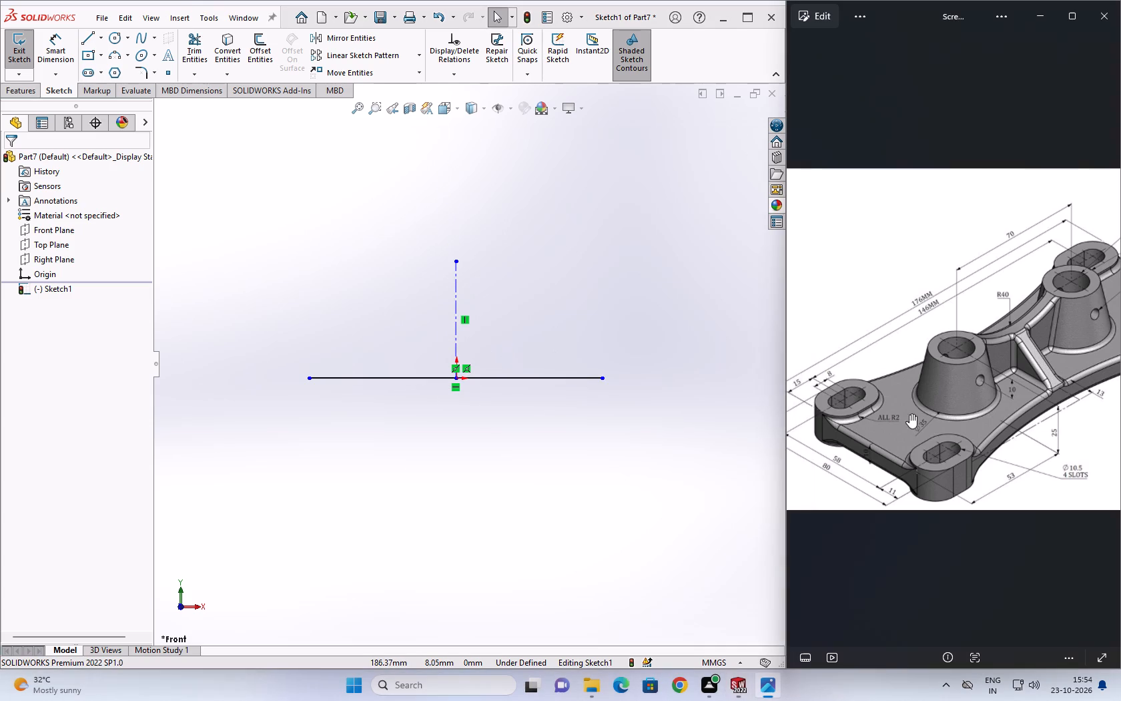
{"action": "scroll", "coordinate": [883, 418], "scroll_direction": "down", "scroll_amount": 3}
{"action": "middle_click_drag", "start_coordinate": [883, 418], "coordinate": [966, 402]}
{"action": "scroll", "coordinate": [959, 434], "scroll_direction": "up", "scroll_amount": 2}
{"action": "middle_click_drag", "start_coordinate": [958, 435], "coordinate": [960, 421]}
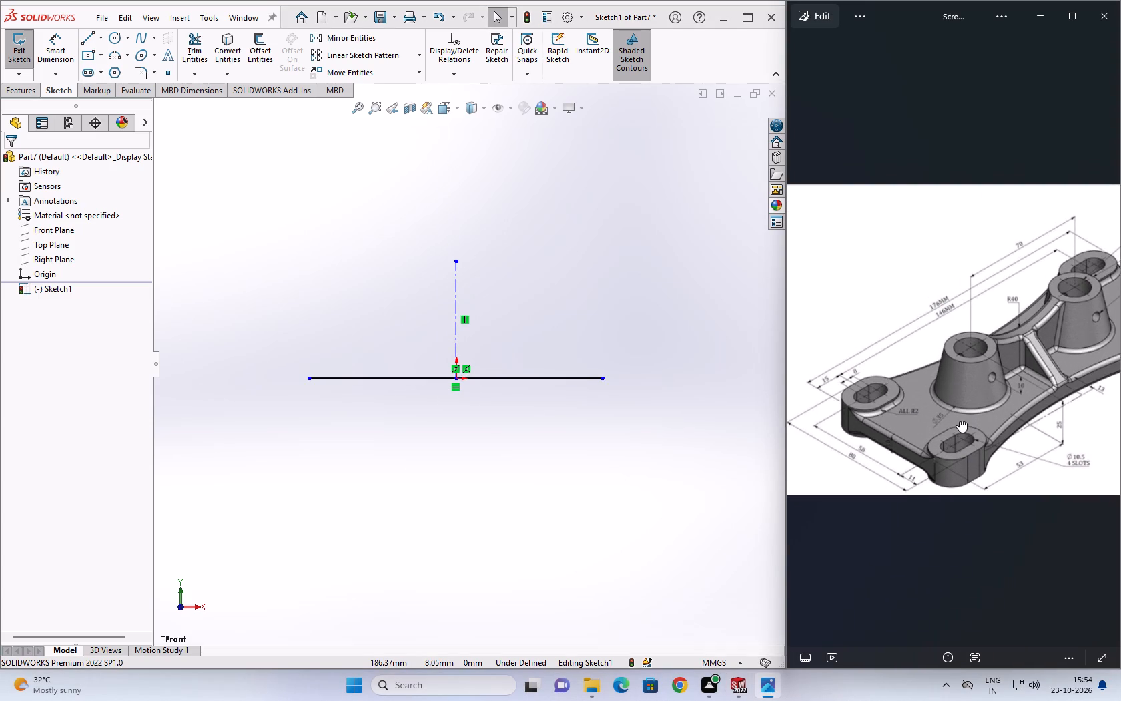
{"action": "middle_click_drag", "start_coordinate": [960, 421], "coordinate": [978, 396]}
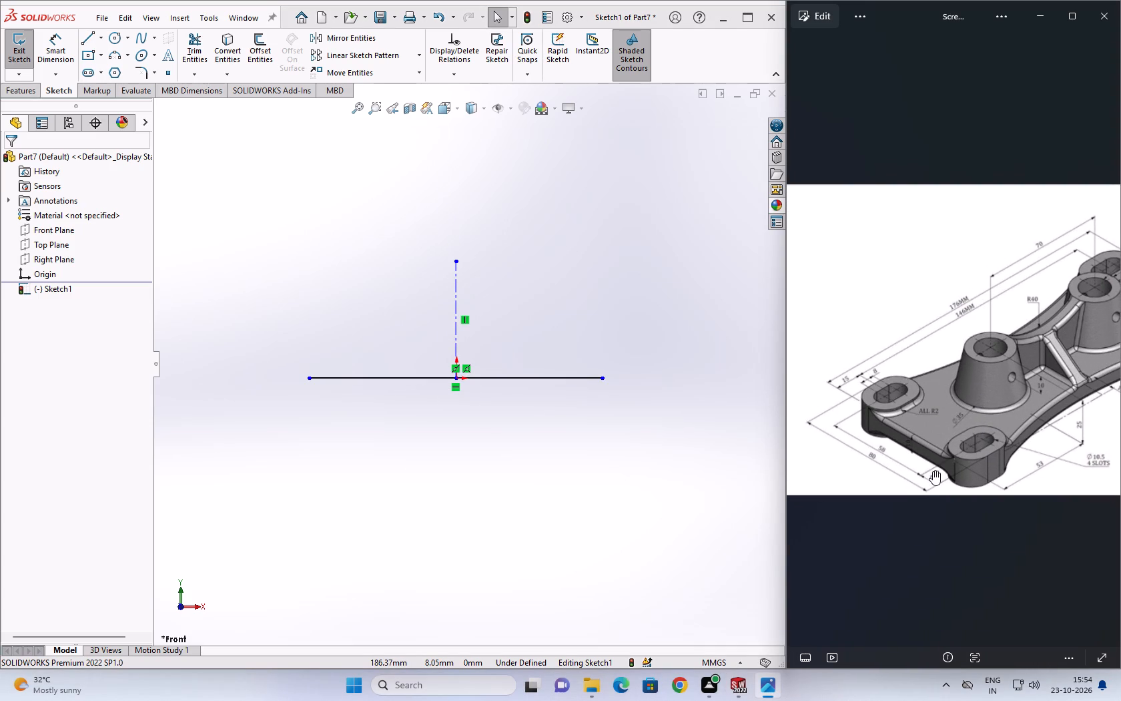
{"action": "scroll", "coordinate": [933, 471], "scroll_direction": "up", "scroll_amount": 1}
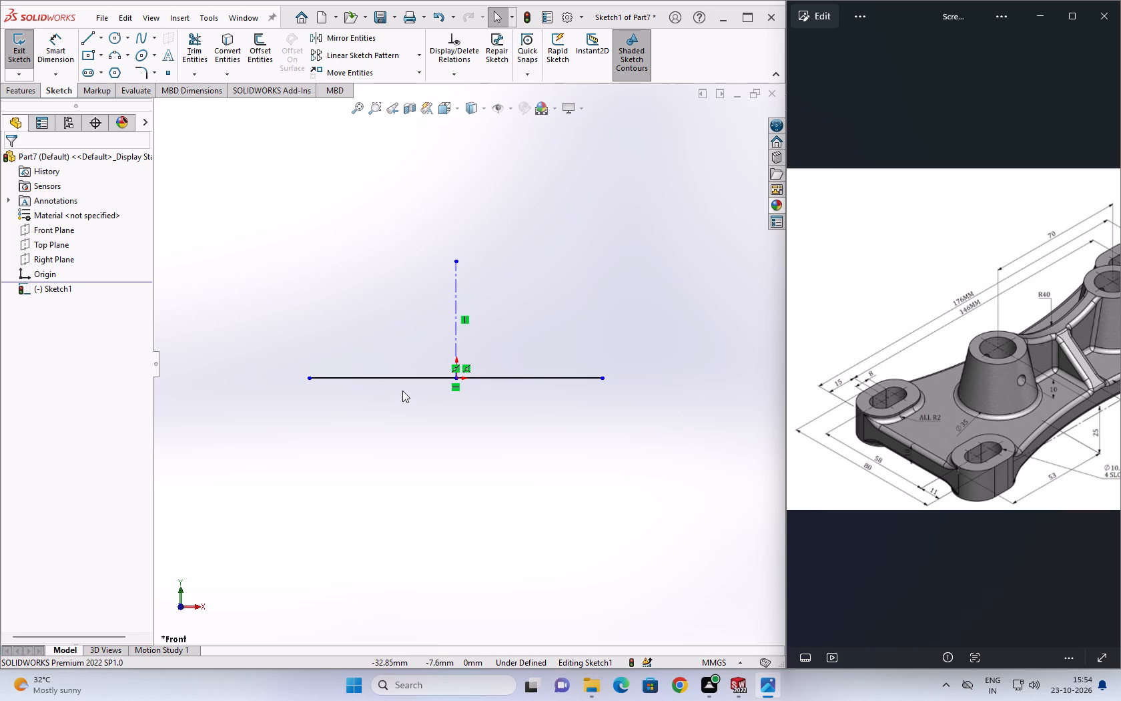
Dimension the distance from the base line to the vertical centerline's upper endpoint as 58 mm.
{"action": "left_click", "coordinate": [67, 46]}
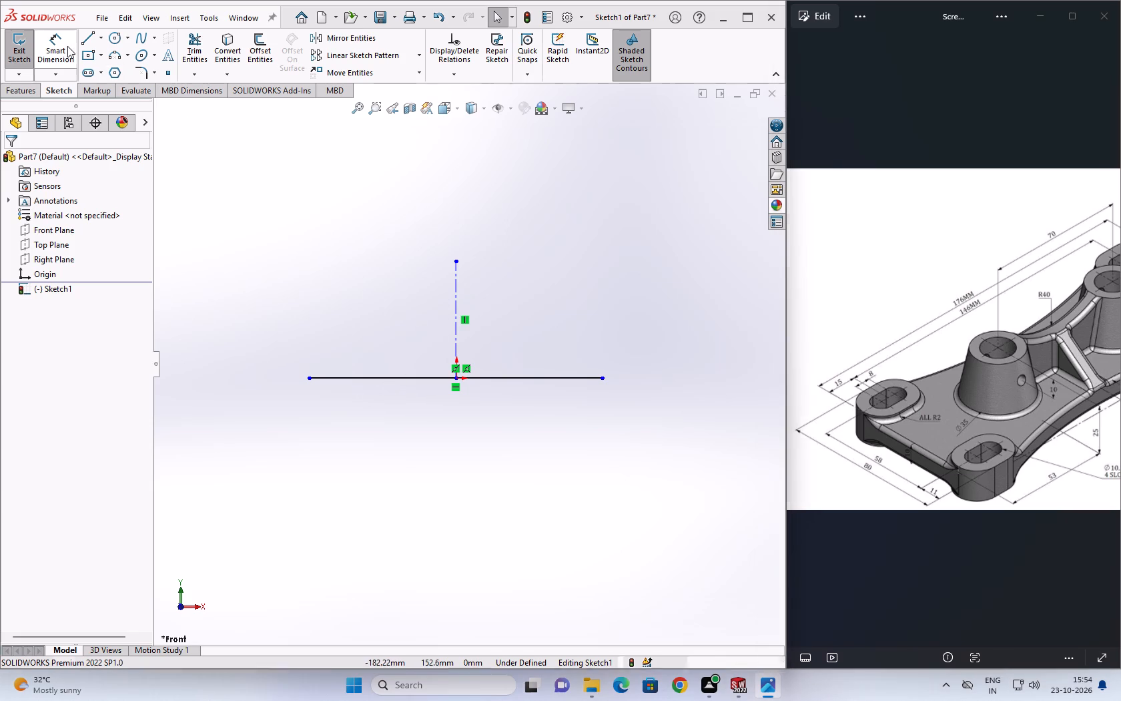
{"action": "left_click", "coordinate": [458, 262]}
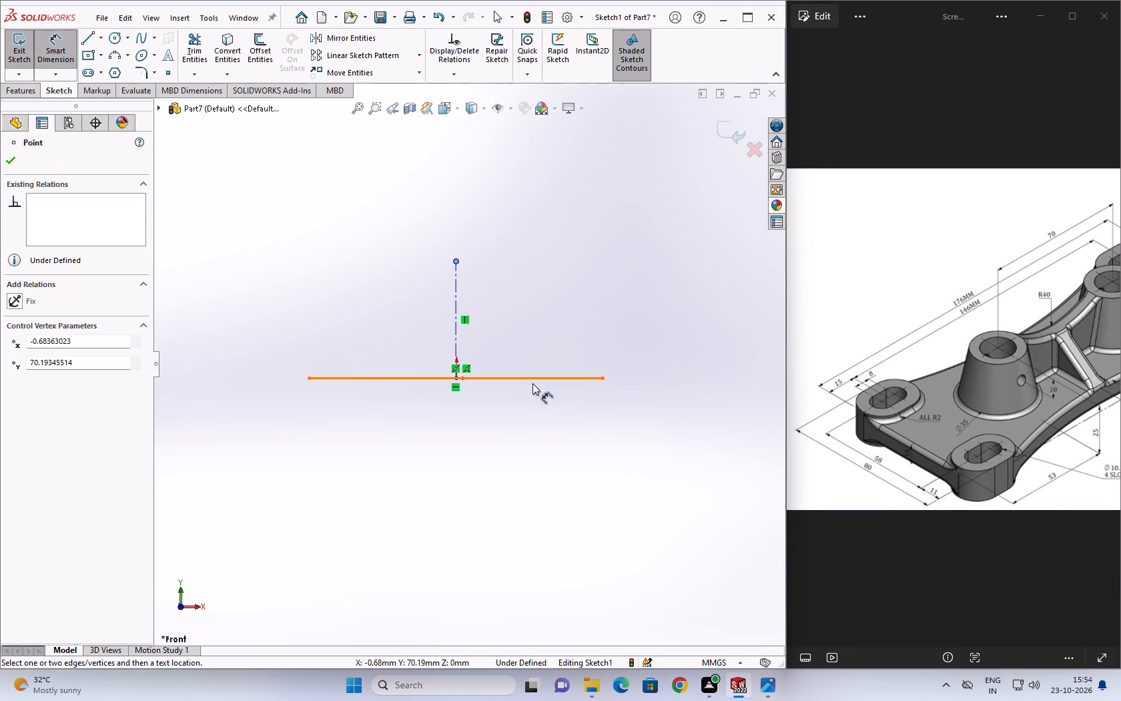
{"action": "left_click", "coordinate": [532, 381]}
{"action": "left_click", "coordinate": [551, 326]}
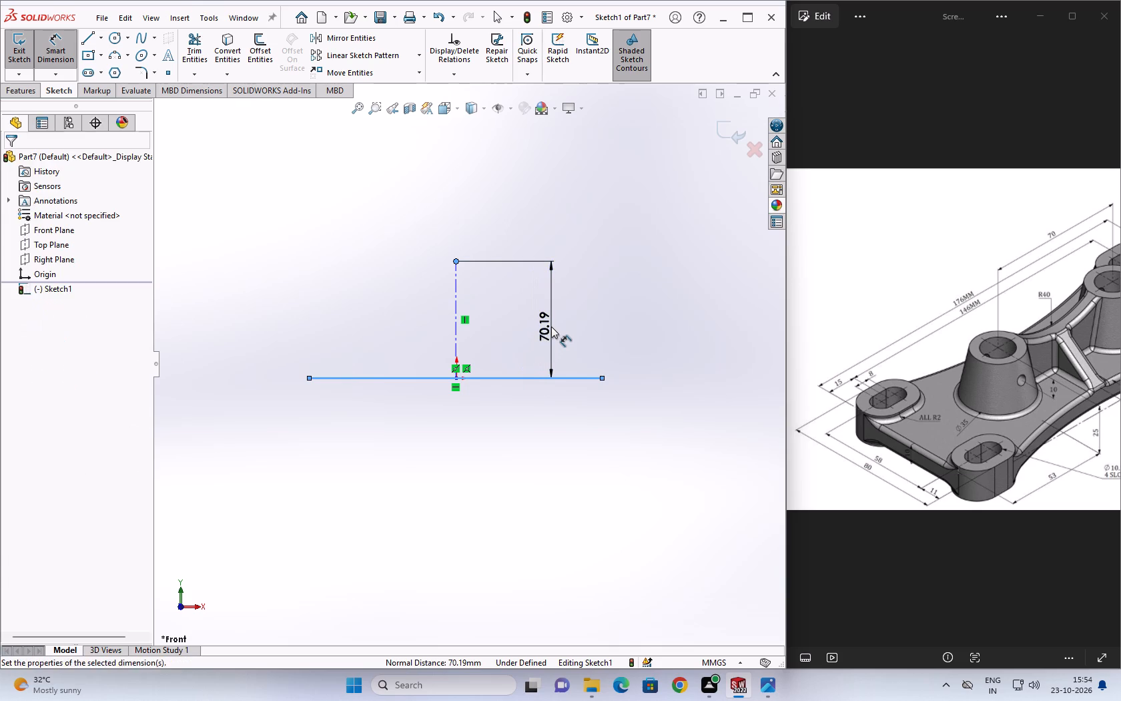
{"action": "type", "text": "58"}
{"action": "key", "text": "Return"}
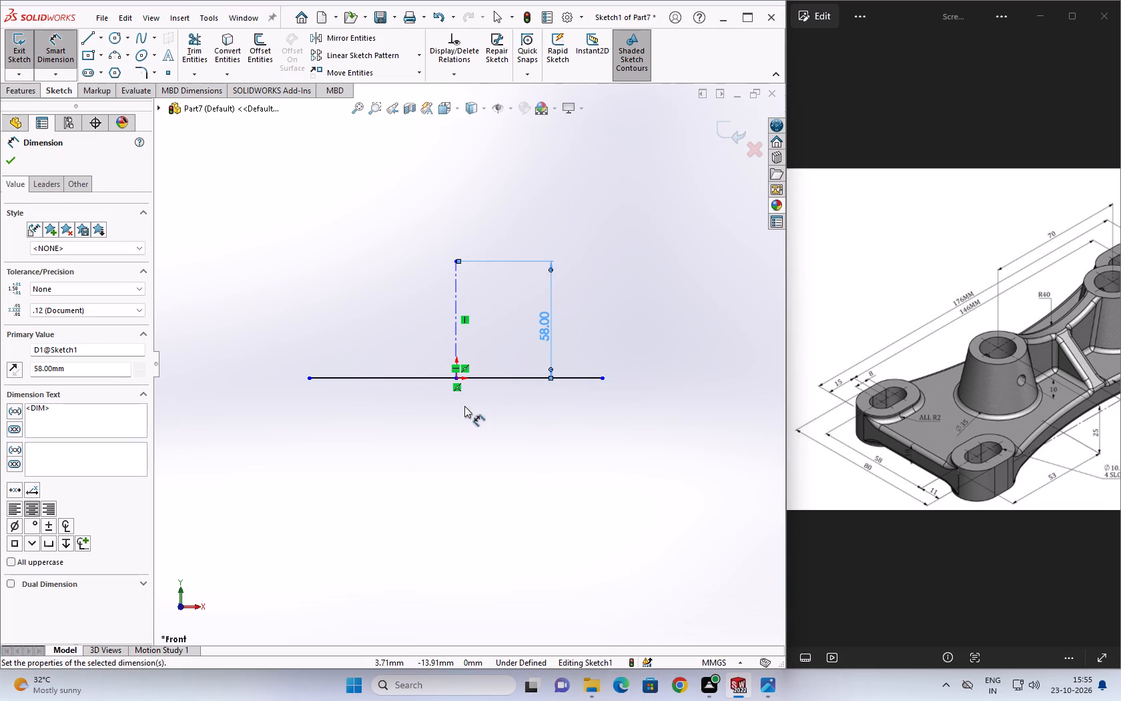
{"action": "key", "text": "Escape"}
{"action": "key", "text": "Escape"}
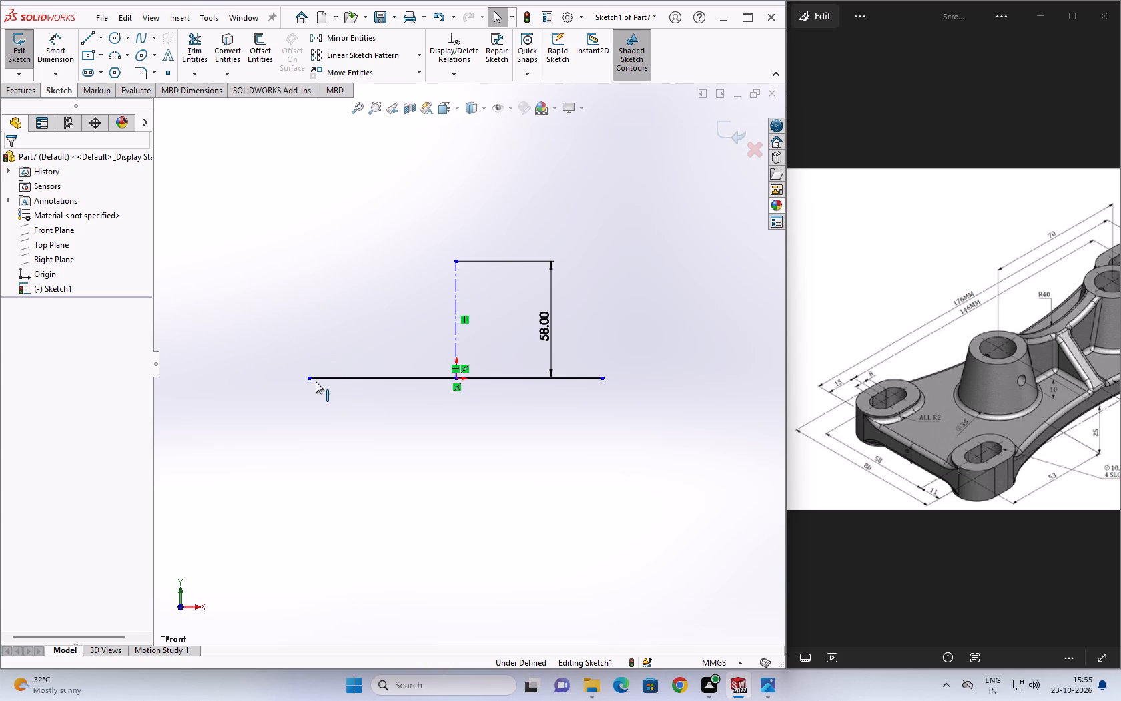
Draw a second vertical centerline upward from the left endpoint of the base line.
{"action": "left_click", "coordinate": [103, 42]}
{"action": "left_click", "coordinate": [97, 67]}
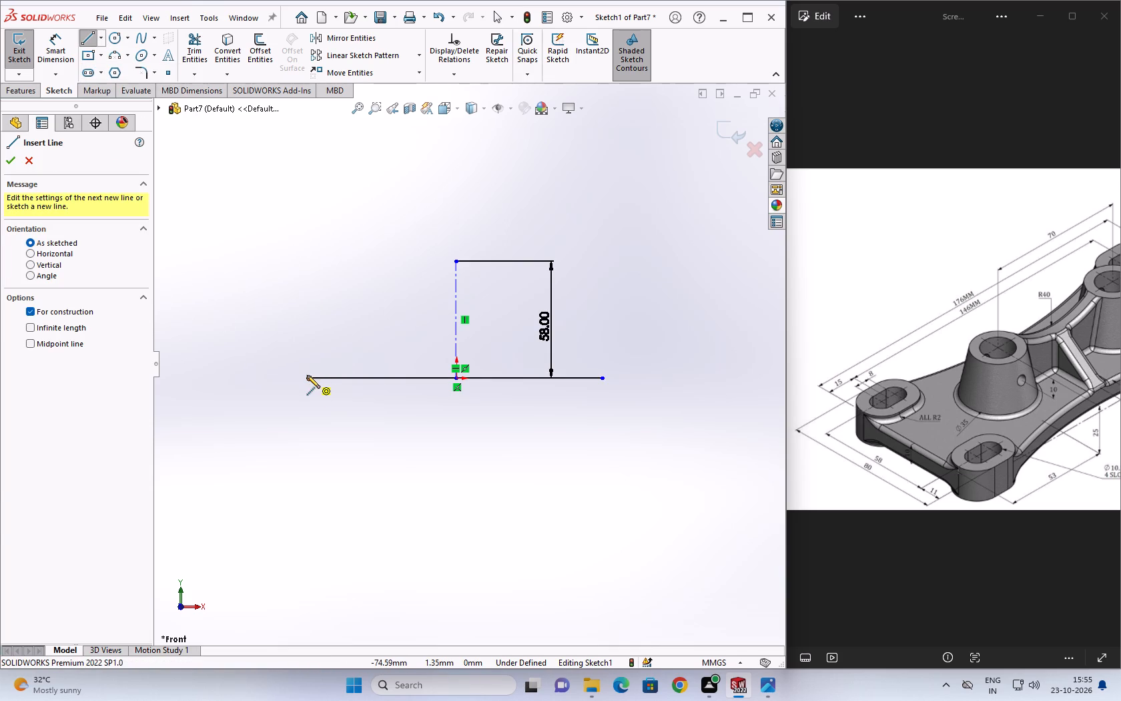
{"action": "left_click", "coordinate": [307, 375]}
{"action": "left_click", "coordinate": [310, 177]}
{"action": "key", "text": "Escape"}
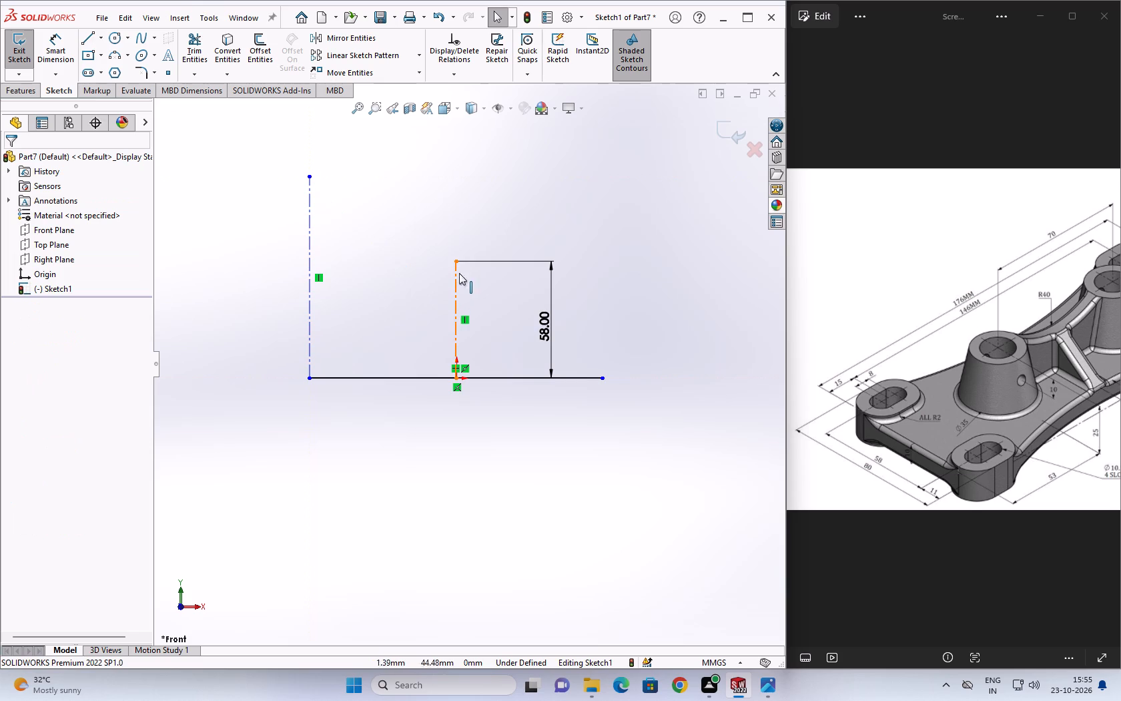
Draw a horizontal centerline about 95 mm long leftward from the middle centerline's top, crossing the left vertical centerline.
{"action": "left_click", "coordinate": [103, 39]}
{"action": "left_click", "coordinate": [99, 69]}
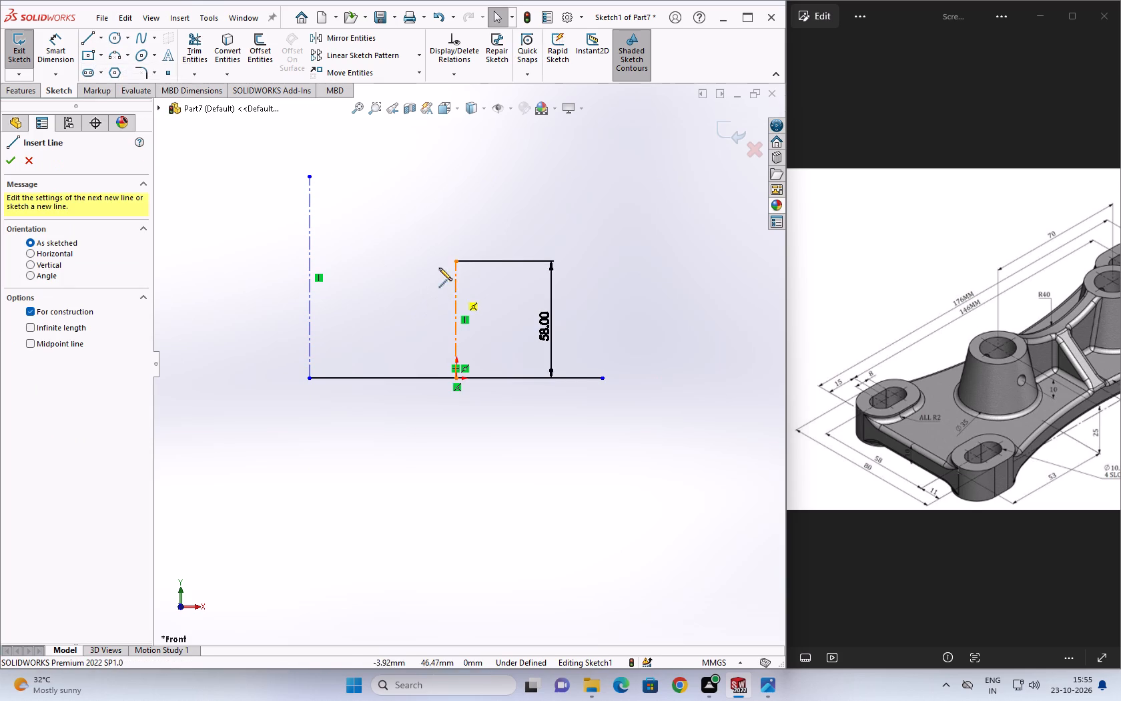
{"action": "left_click", "coordinate": [454, 265]}
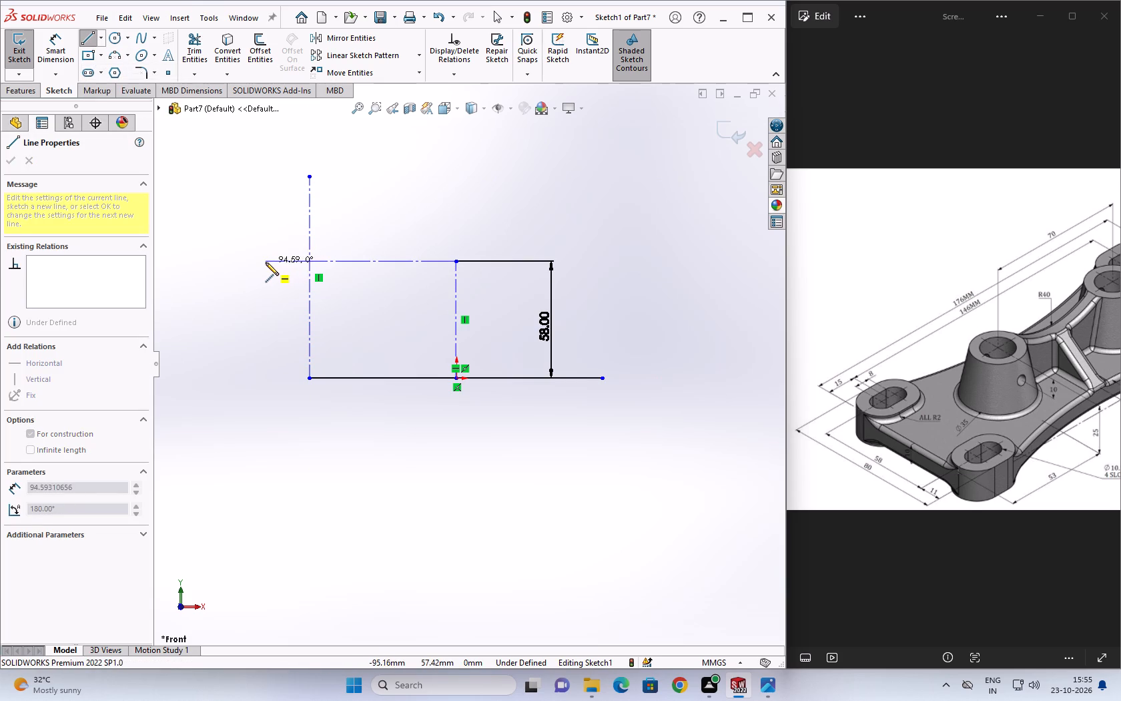
{"action": "left_click", "coordinate": [266, 262]}
{"action": "key", "text": "Escape"}
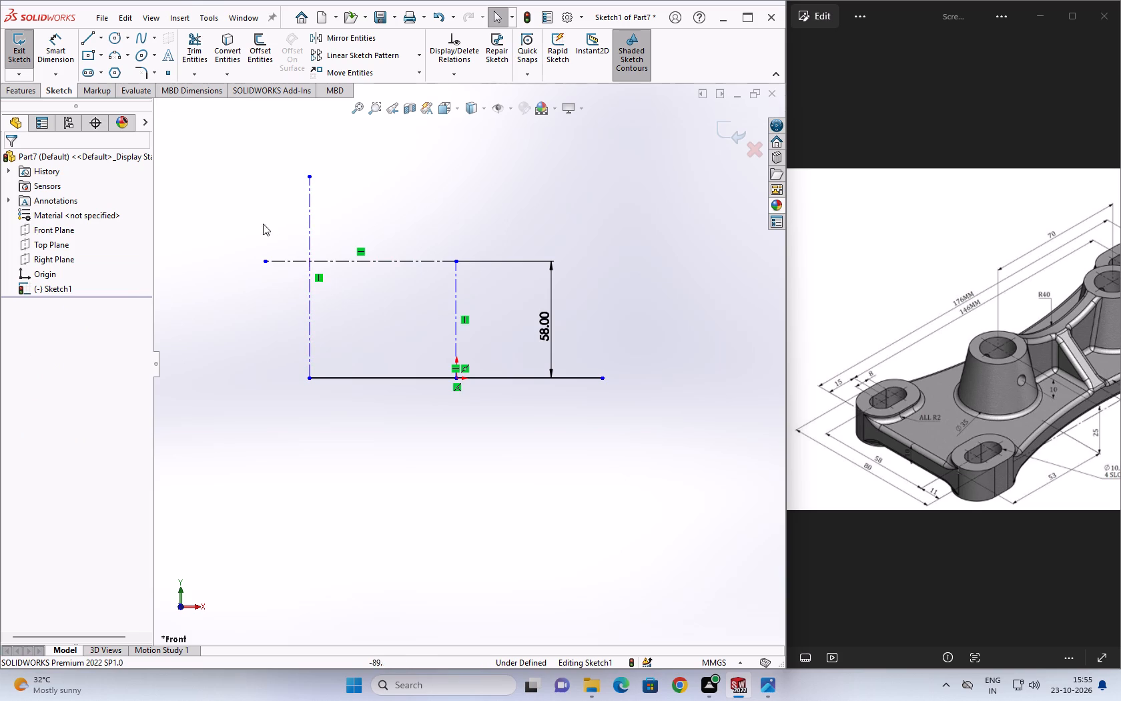
Draw a circle of about 22 mm radius centered where the horizontal and left vertical centerlines cross, reaching the horizontal centerline's left endpoint.
{"action": "left_click", "coordinate": [117, 42]}
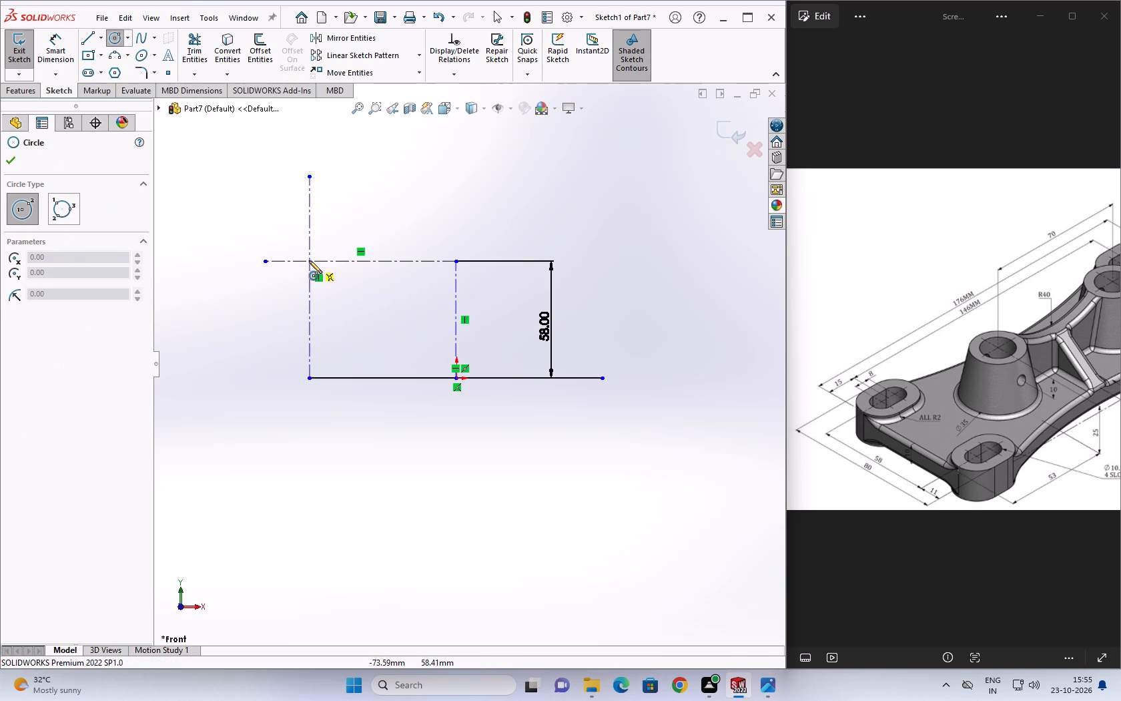
{"action": "left_click", "coordinate": [308, 260]}
{"action": "scroll", "coordinate": [323, 268], "scroll_direction": "up", "scroll_amount": 3}
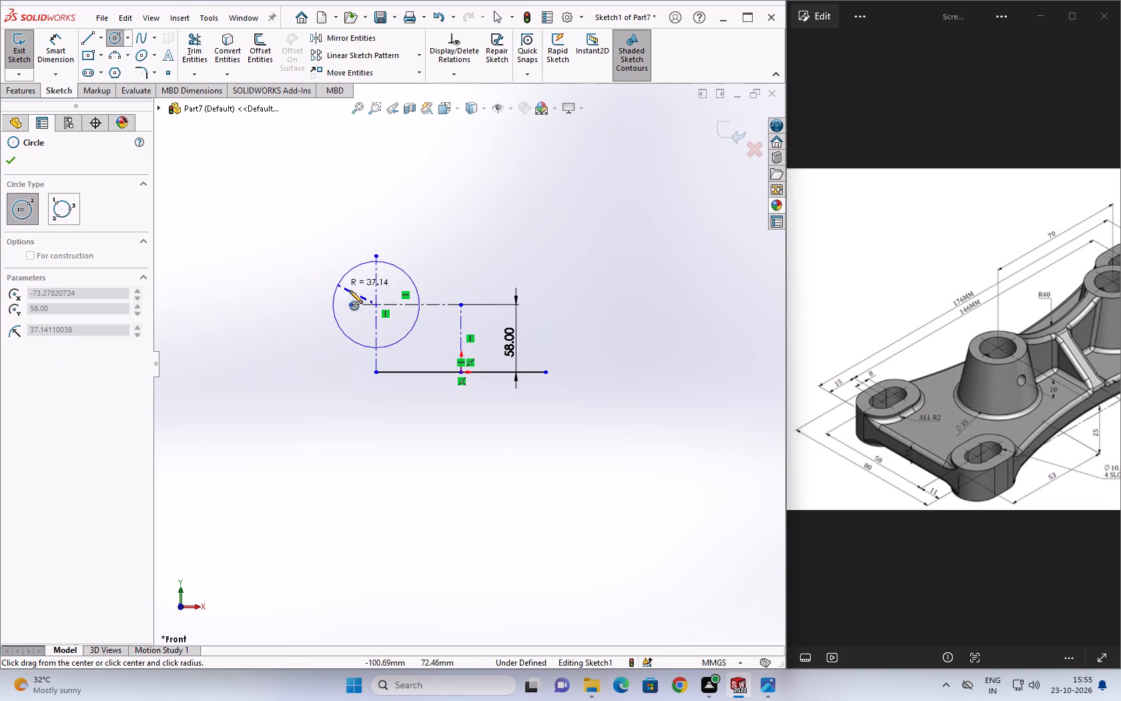
{"action": "scroll", "coordinate": [353, 293], "scroll_direction": "down", "scroll_amount": 6}
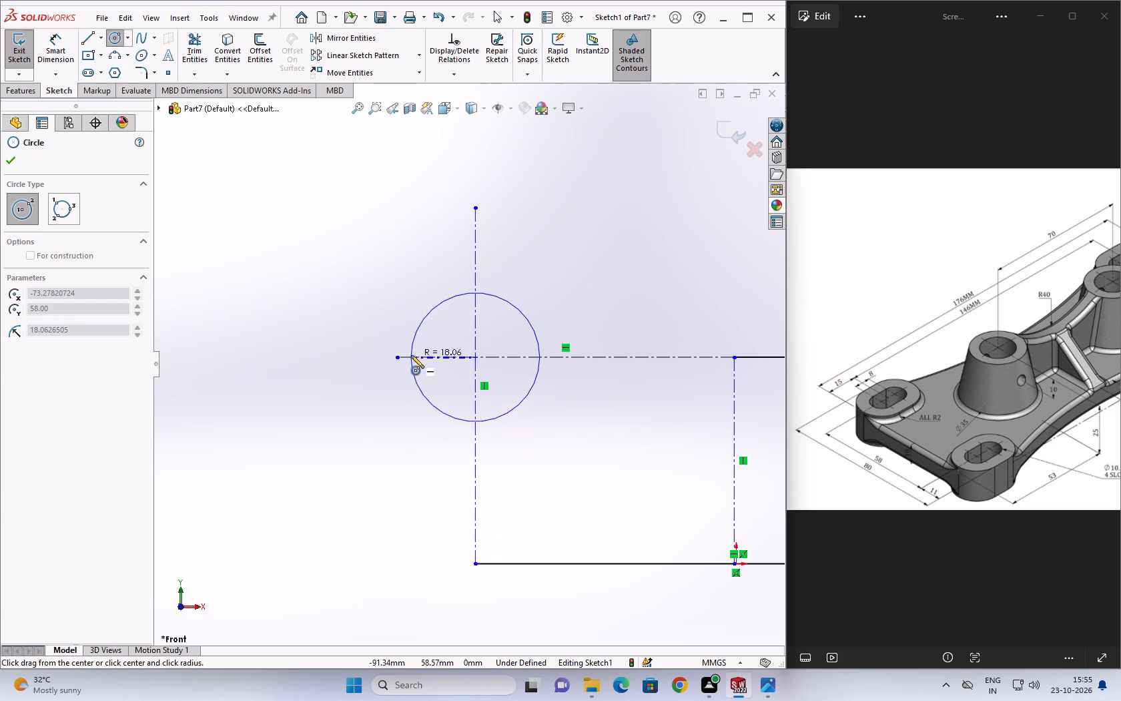
{"action": "scroll", "coordinate": [411, 355], "scroll_direction": "down", "scroll_amount": 4}
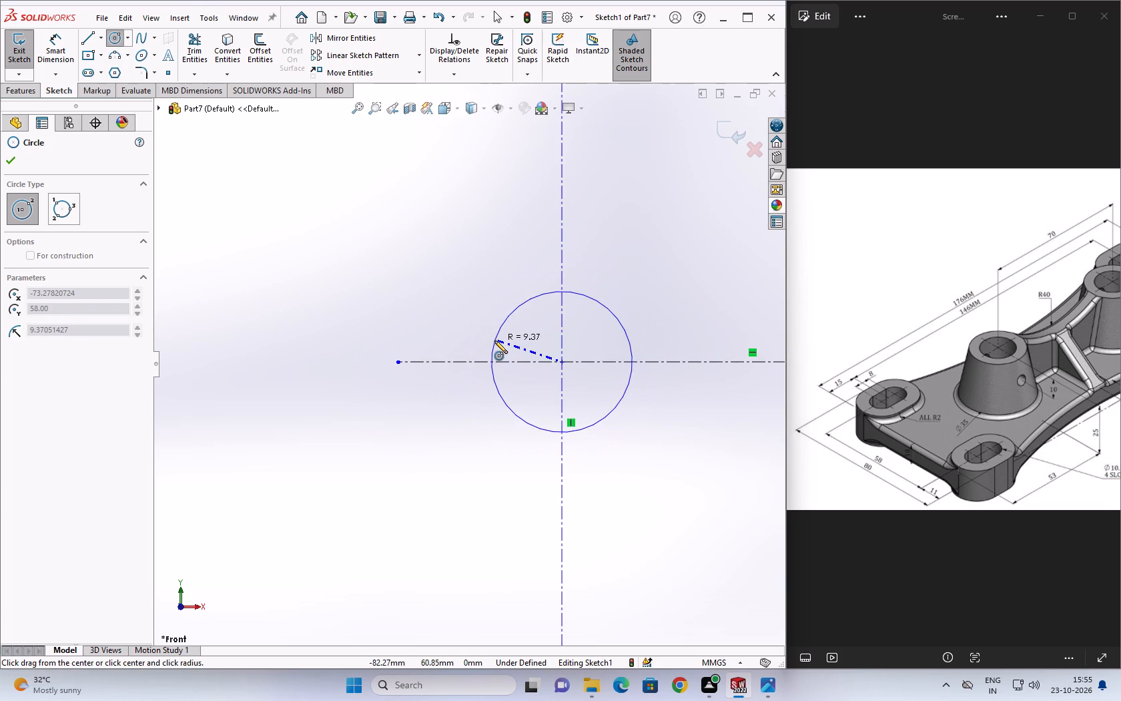
{"action": "left_click", "coordinate": [399, 361]}
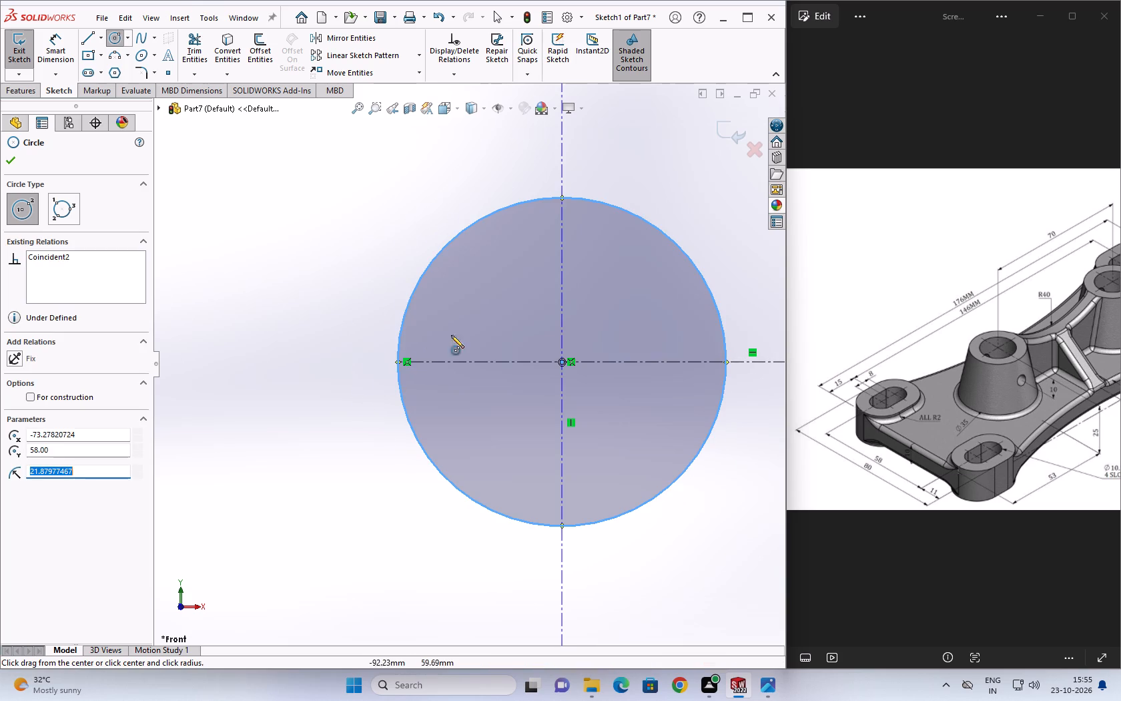
{"action": "key", "text": "Escape"}
Draw a near-horizontal chord line about 32 mm long across the upper part of the circle.
{"action": "left_click", "coordinate": [94, 45]}
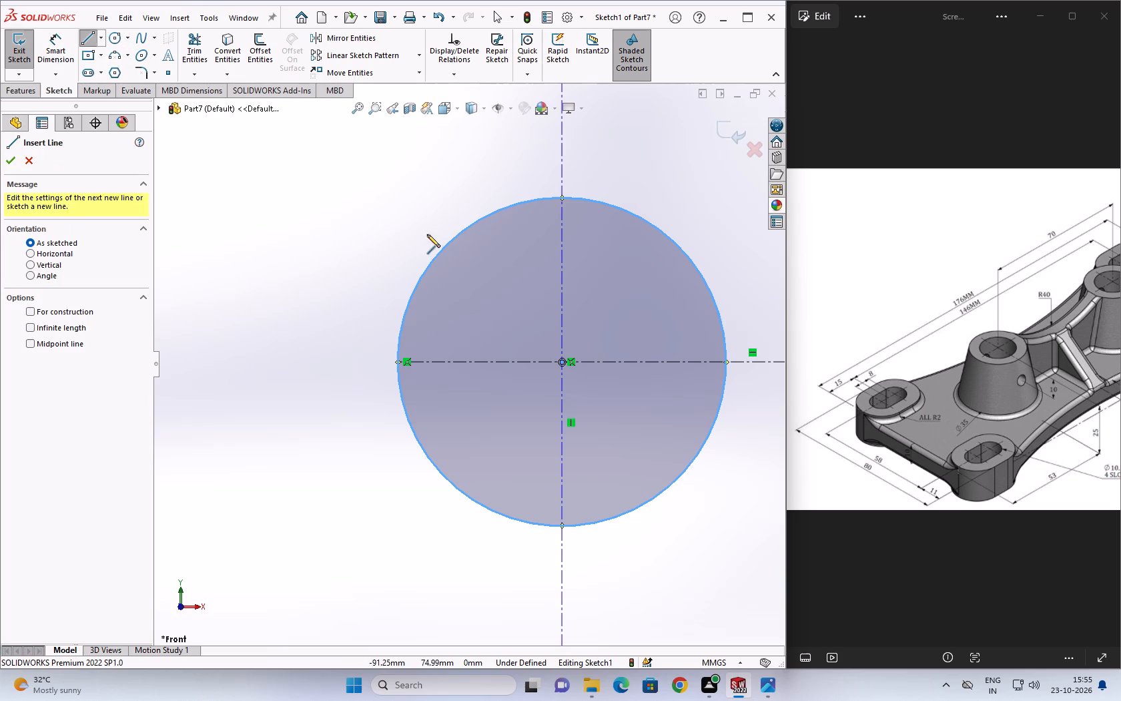
{"action": "left_click", "coordinate": [442, 250]}
{"action": "left_click", "coordinate": [686, 250]}
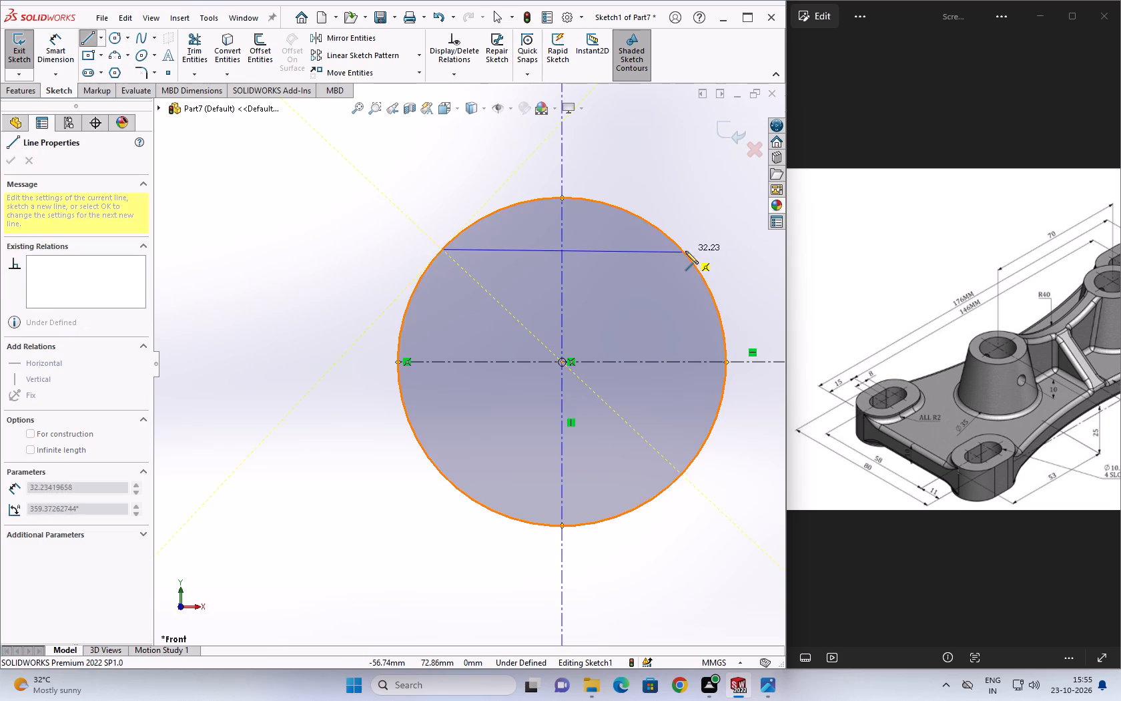
{"action": "key", "text": "Escape"}
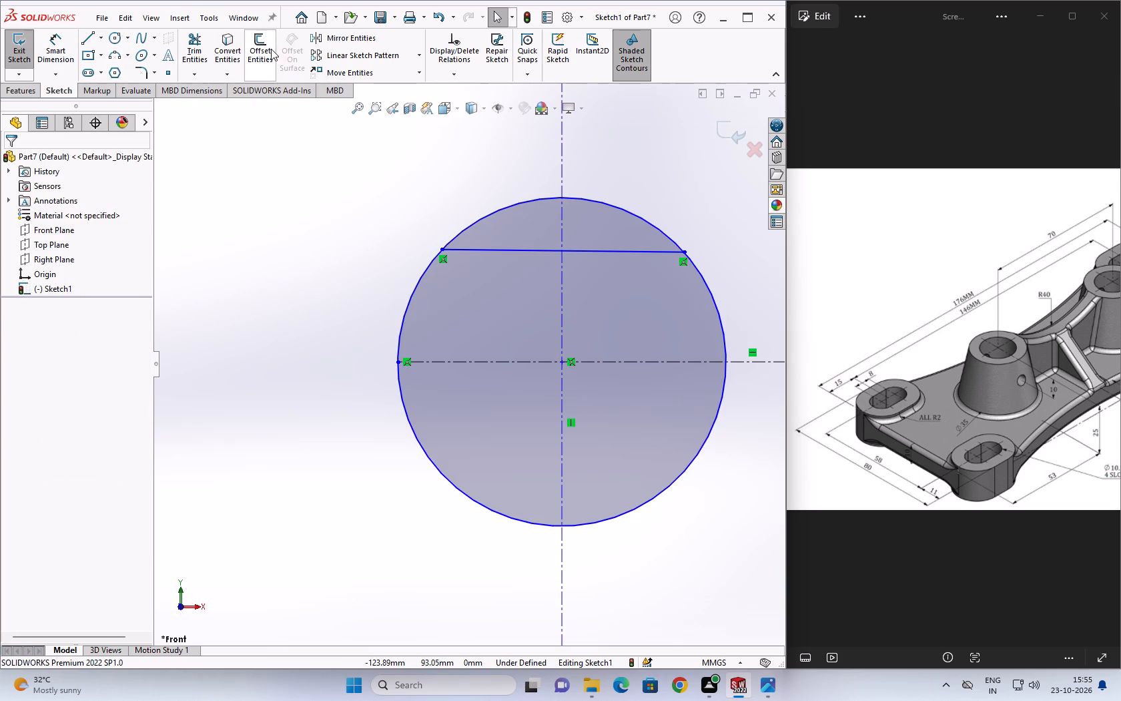
Mirror the upper chord line about the horizontal centerline to the lower part of the circle.
{"action": "left_click", "coordinate": [330, 37]}
{"action": "left_click", "coordinate": [498, 360]}
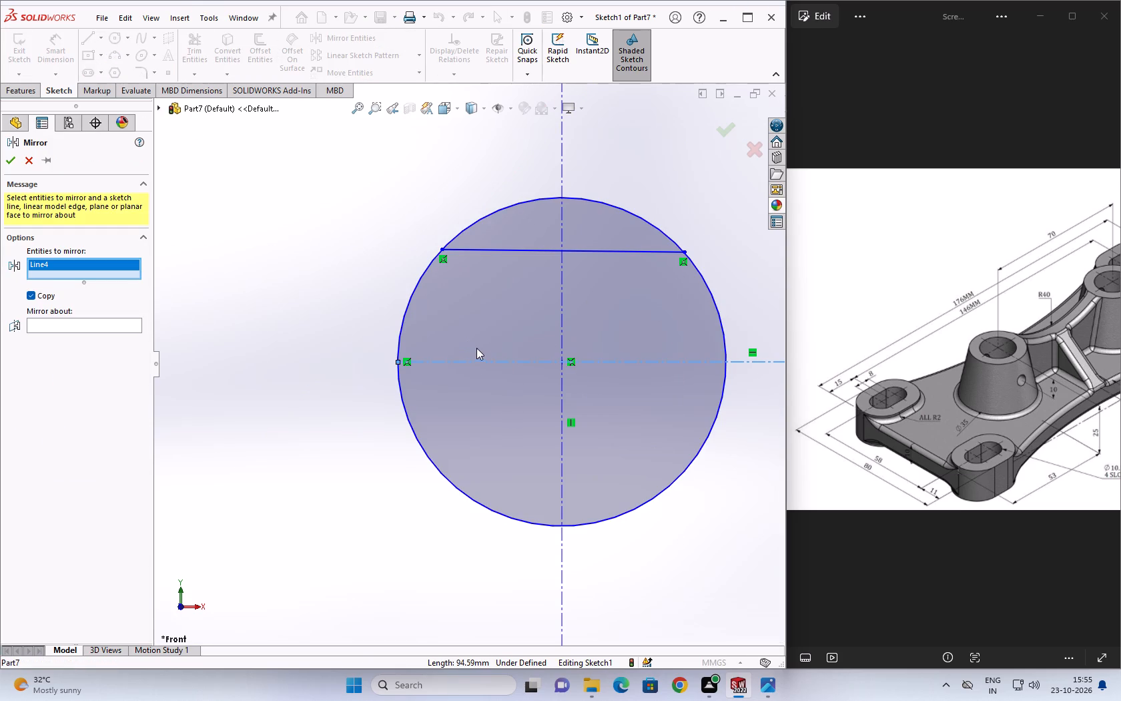
{"action": "left_click", "coordinate": [478, 361]}
{"action": "left_click", "coordinate": [477, 250]}
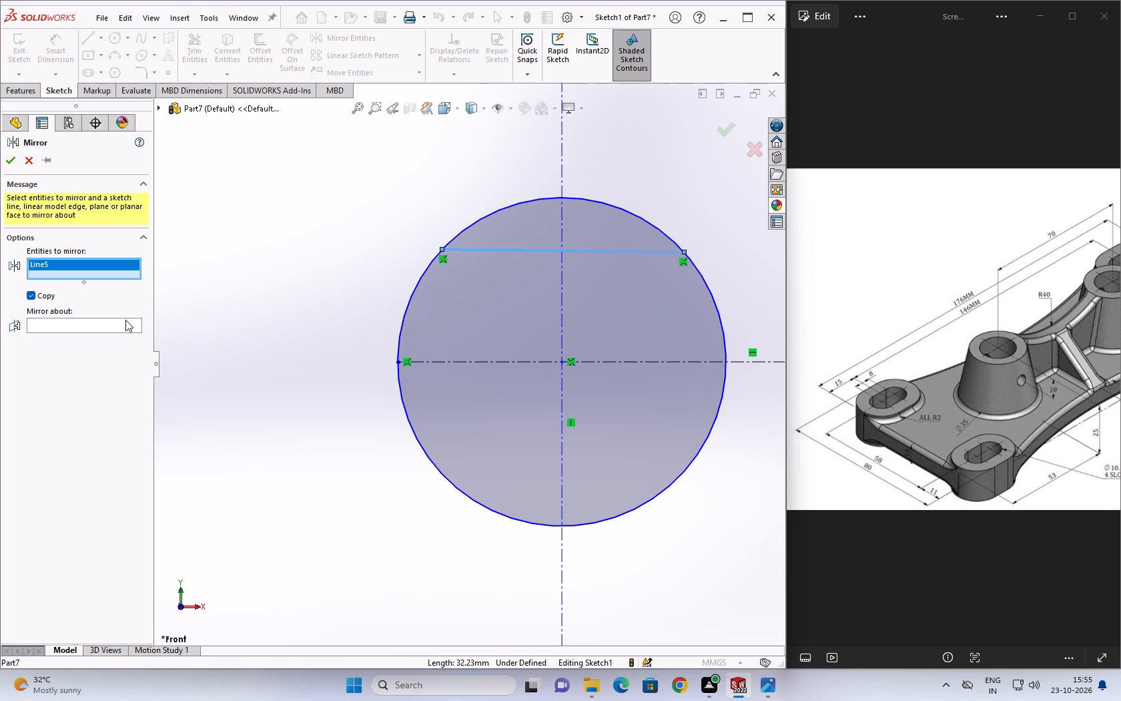
{"action": "left_click", "coordinate": [122, 321]}
{"action": "left_click", "coordinate": [442, 361]}
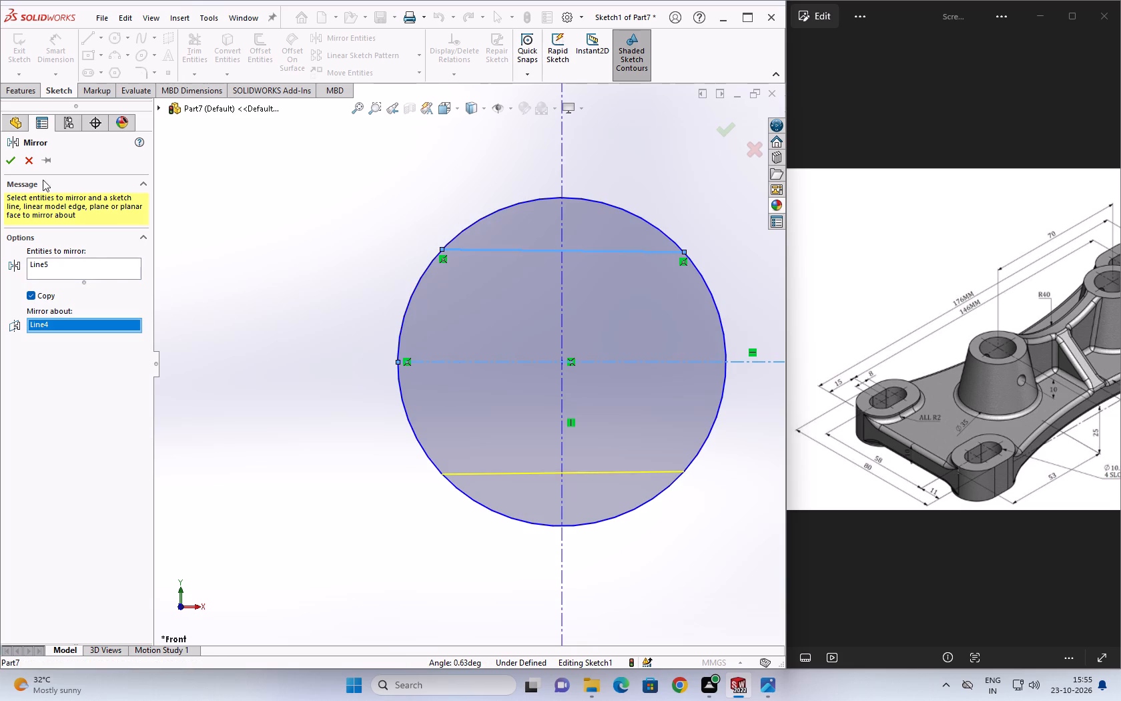
{"action": "left_click", "coordinate": [9, 160]}
Trim away the circle's arcs above the upper chord and below the lower chord, leaving a flat-sided outline with curved ends.
{"action": "left_click", "coordinate": [199, 59]}
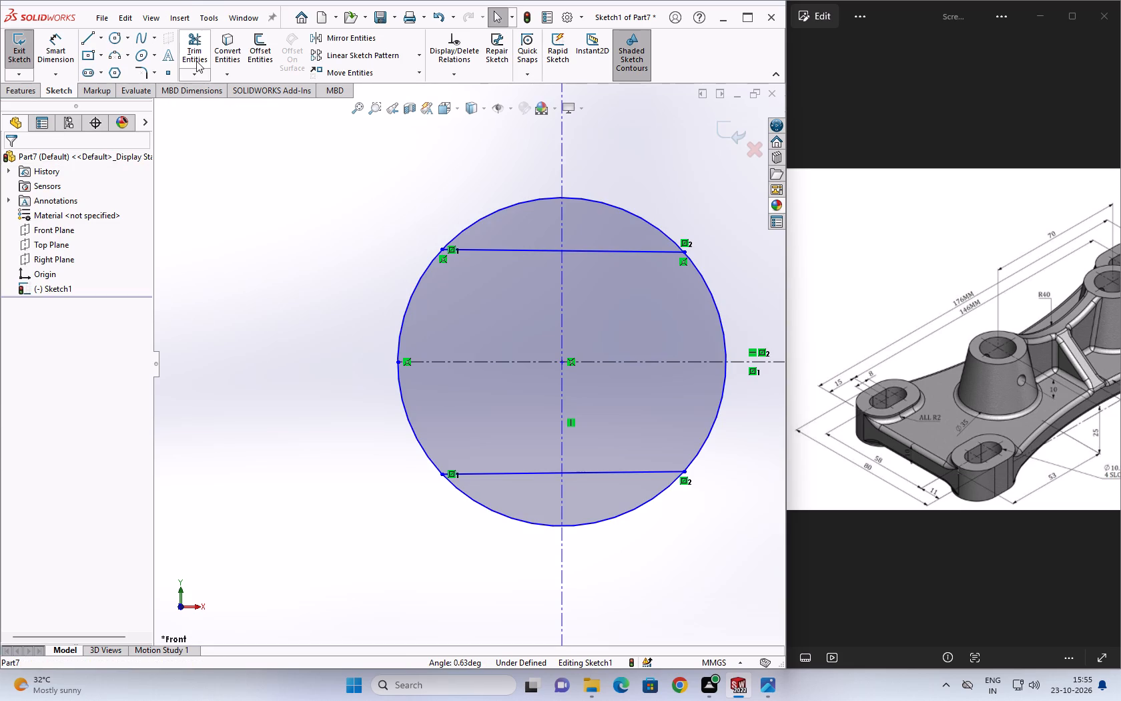
{"action": "left_click", "coordinate": [513, 205]}
{"action": "left_click", "coordinate": [645, 219]}
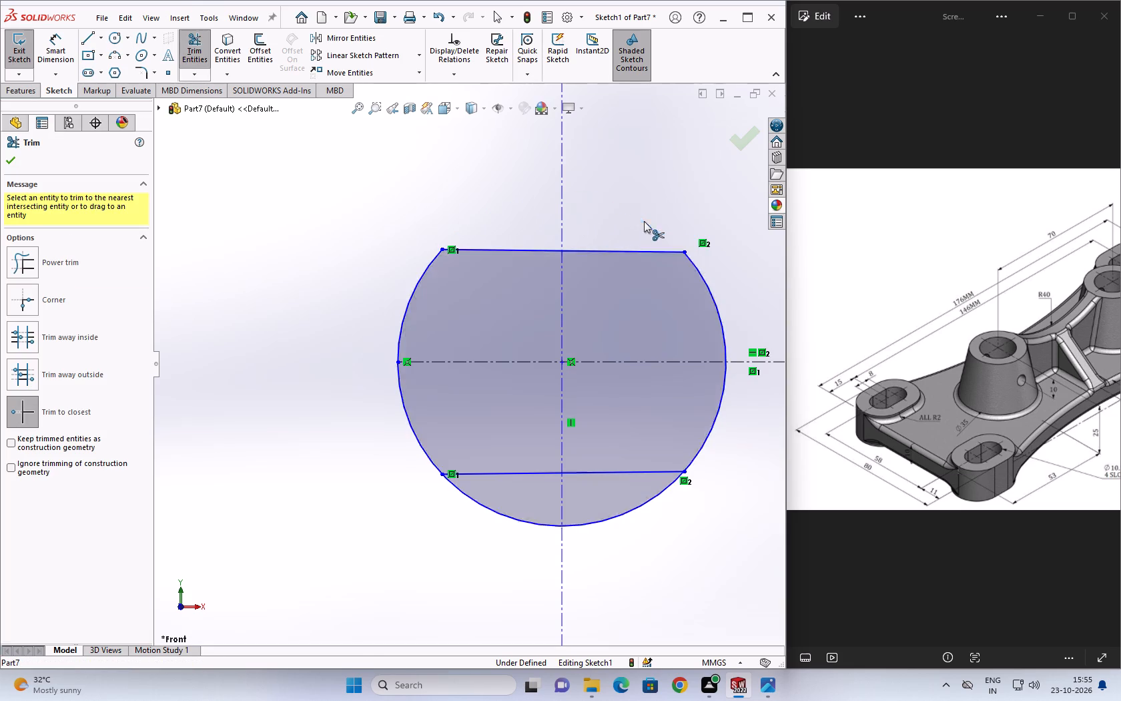
{"action": "left_click", "coordinate": [640, 510]}
{"action": "left_click", "coordinate": [522, 517]}
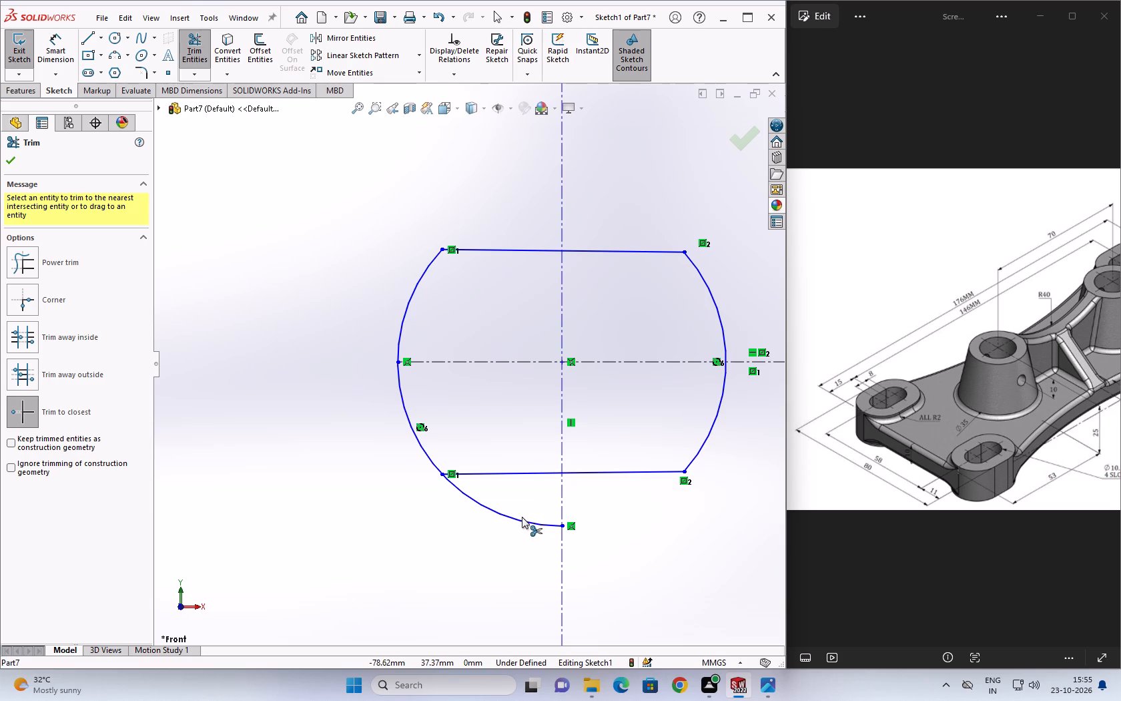
{"action": "left_click", "coordinate": [529, 519]}
{"action": "key", "text": "Escape"}
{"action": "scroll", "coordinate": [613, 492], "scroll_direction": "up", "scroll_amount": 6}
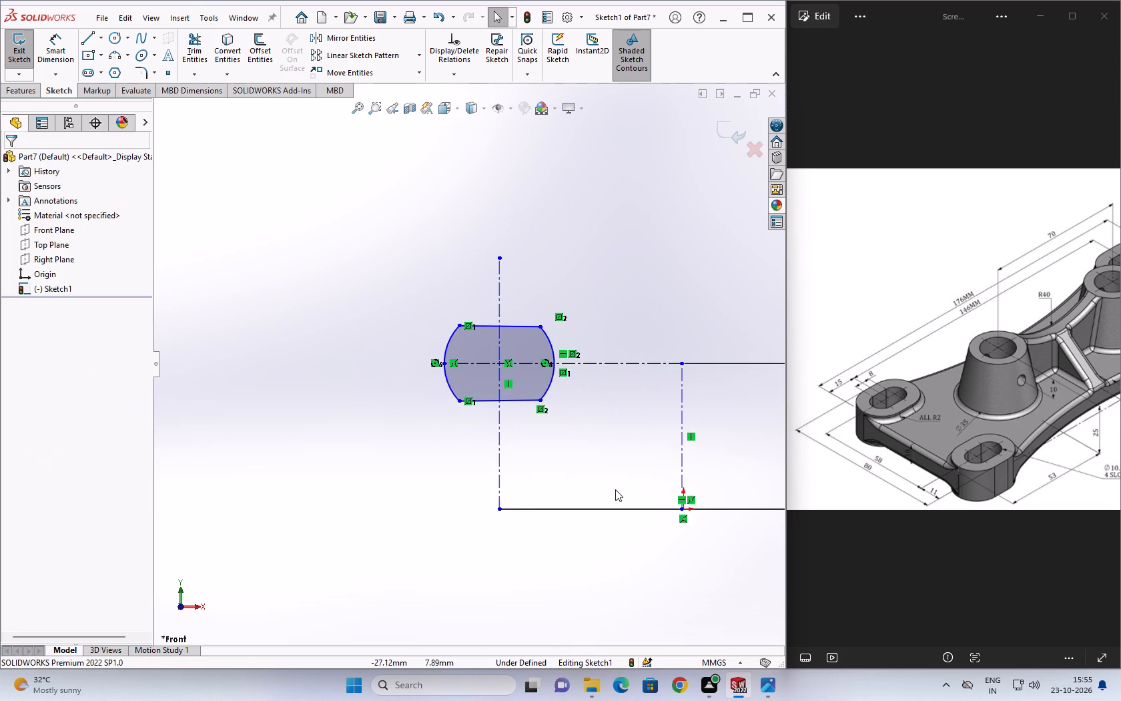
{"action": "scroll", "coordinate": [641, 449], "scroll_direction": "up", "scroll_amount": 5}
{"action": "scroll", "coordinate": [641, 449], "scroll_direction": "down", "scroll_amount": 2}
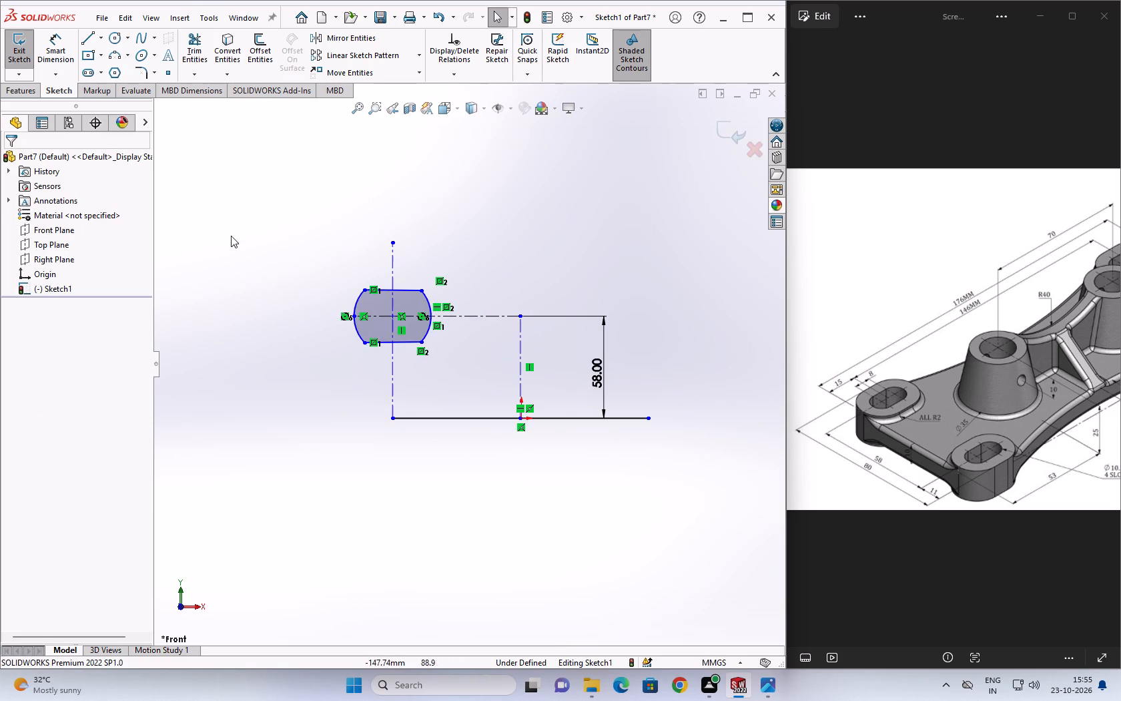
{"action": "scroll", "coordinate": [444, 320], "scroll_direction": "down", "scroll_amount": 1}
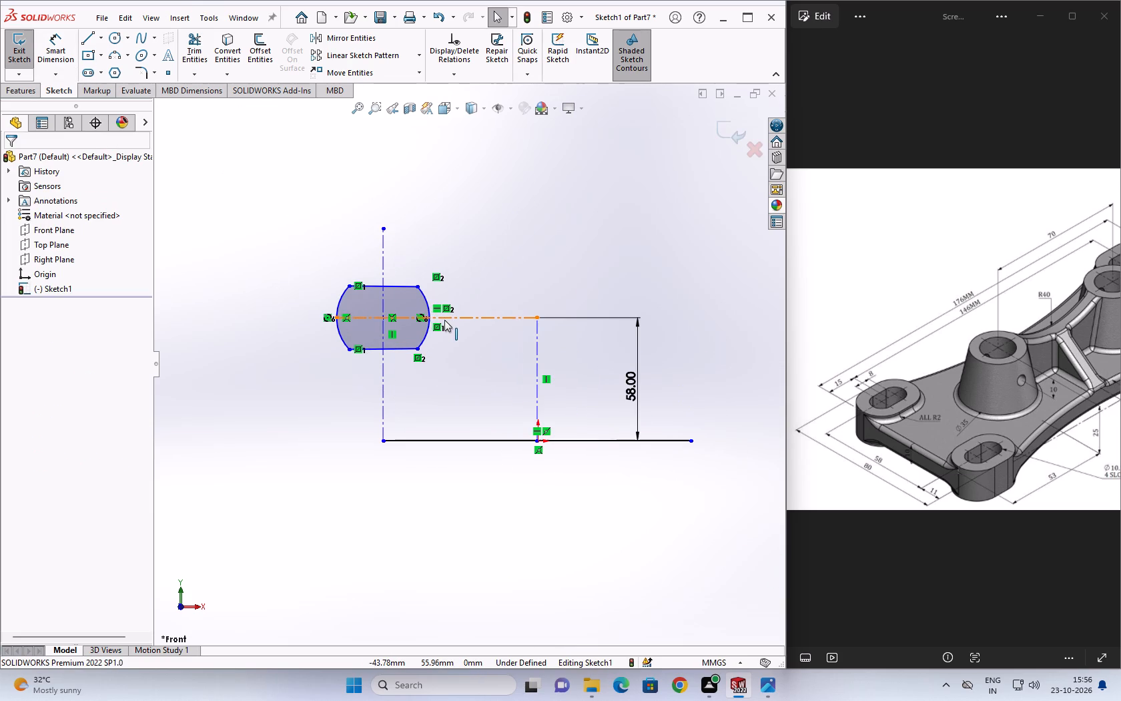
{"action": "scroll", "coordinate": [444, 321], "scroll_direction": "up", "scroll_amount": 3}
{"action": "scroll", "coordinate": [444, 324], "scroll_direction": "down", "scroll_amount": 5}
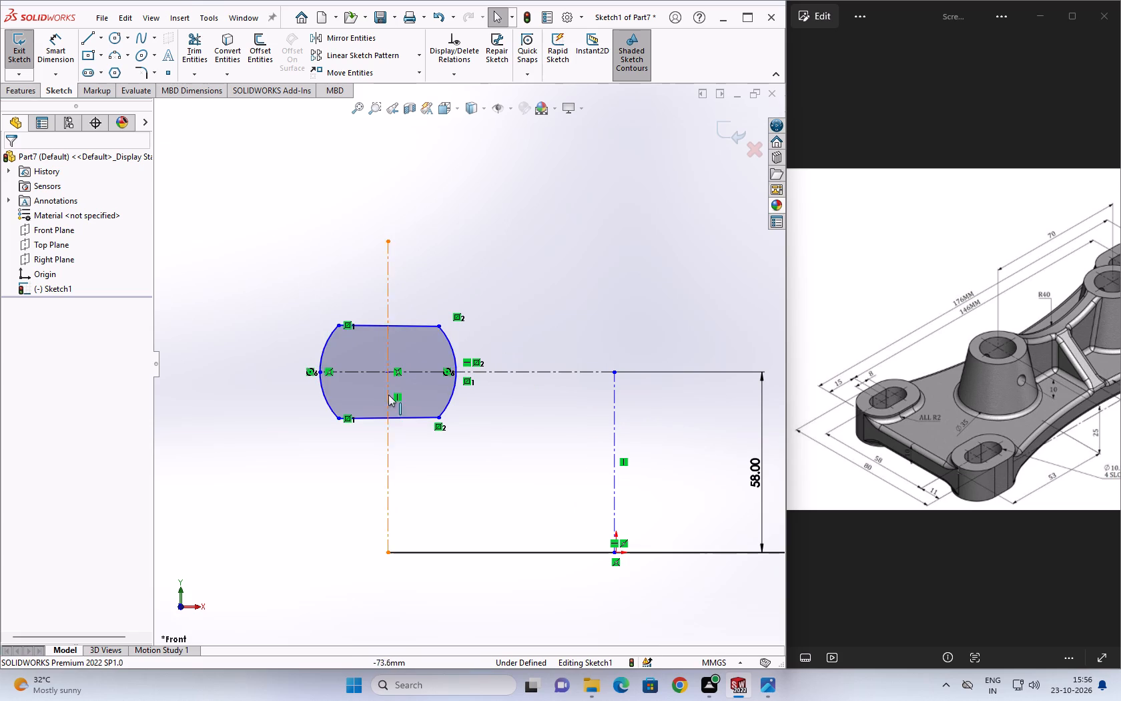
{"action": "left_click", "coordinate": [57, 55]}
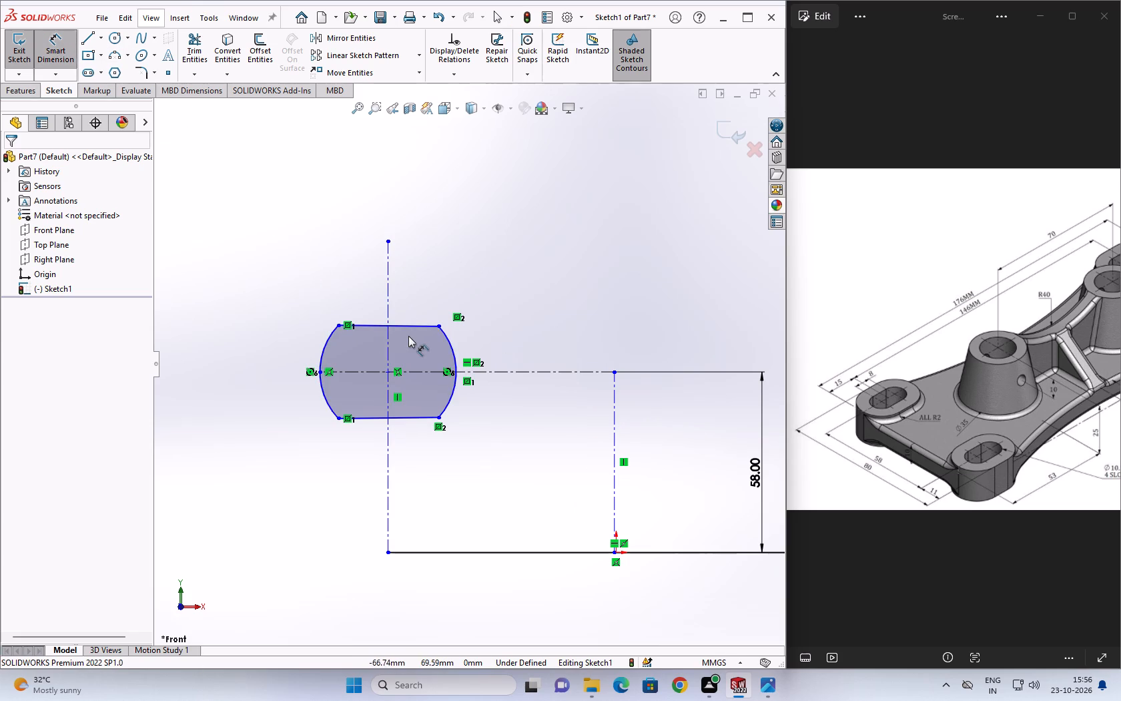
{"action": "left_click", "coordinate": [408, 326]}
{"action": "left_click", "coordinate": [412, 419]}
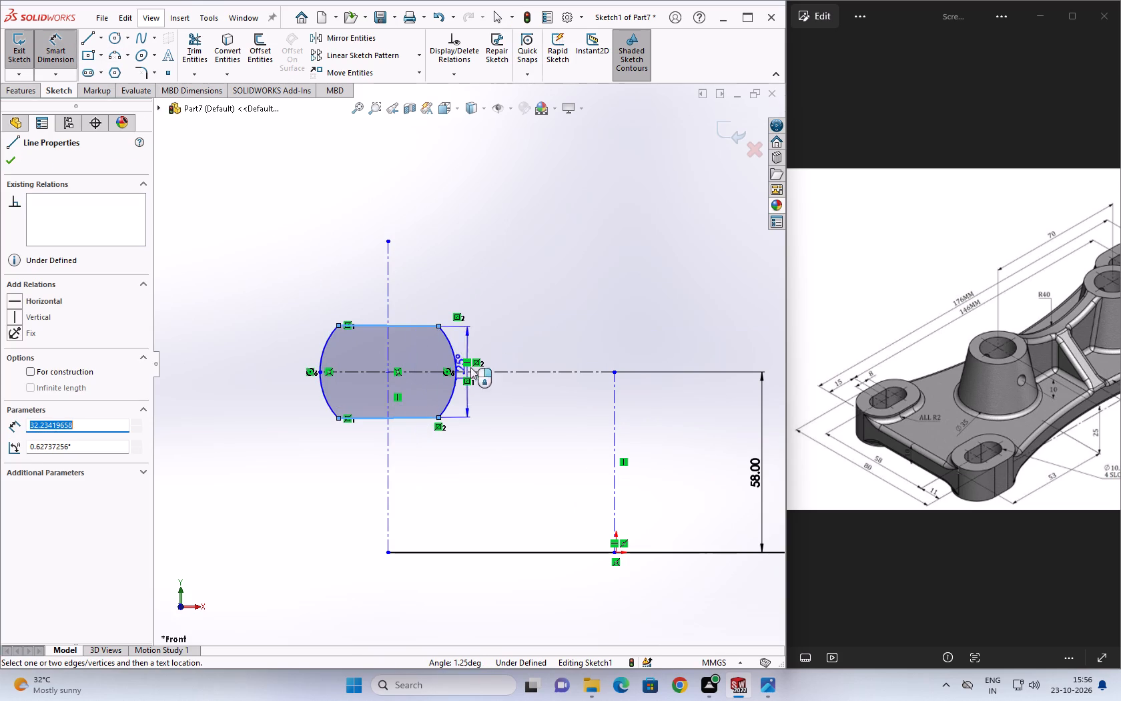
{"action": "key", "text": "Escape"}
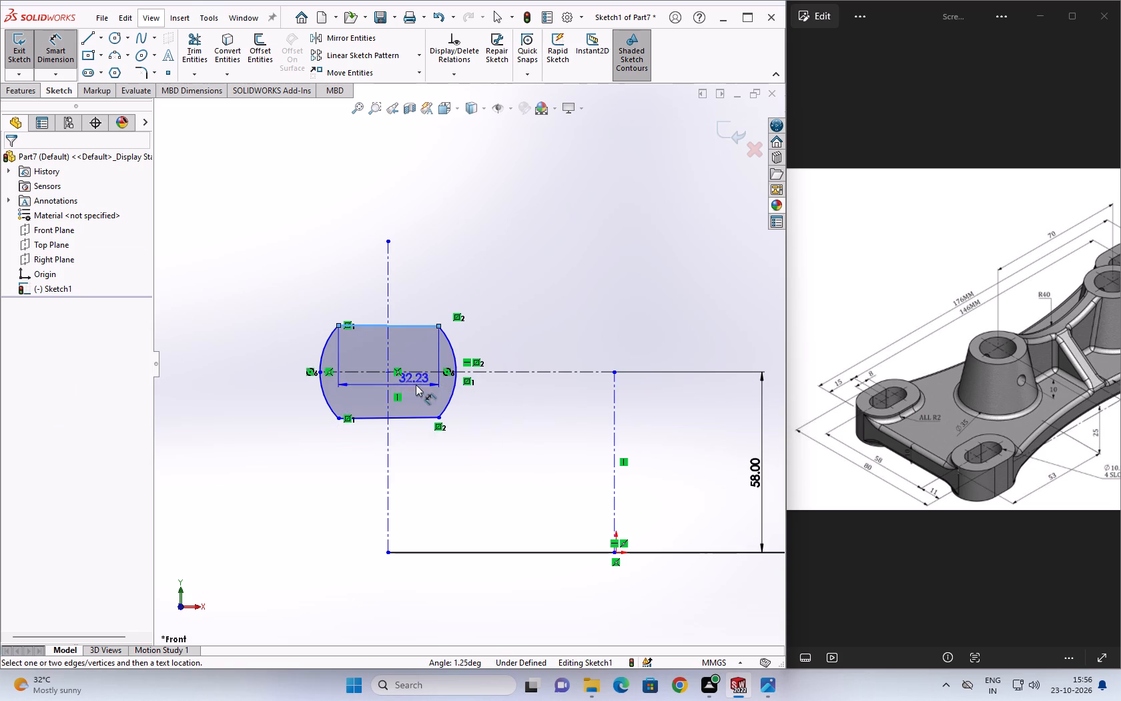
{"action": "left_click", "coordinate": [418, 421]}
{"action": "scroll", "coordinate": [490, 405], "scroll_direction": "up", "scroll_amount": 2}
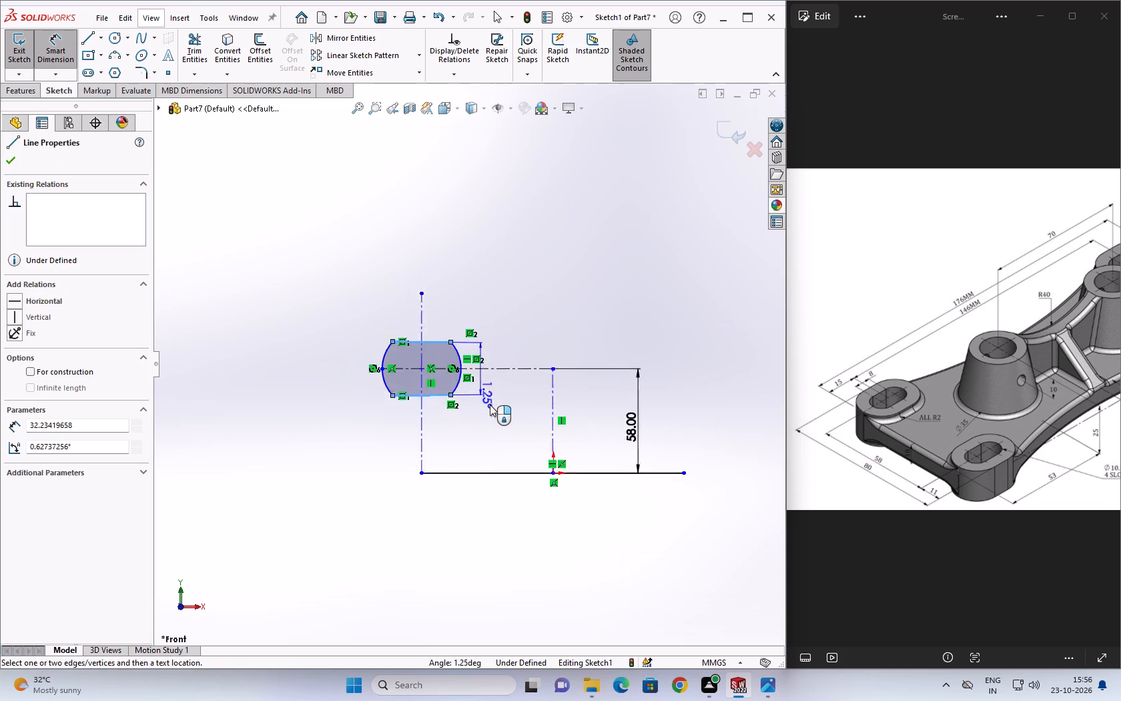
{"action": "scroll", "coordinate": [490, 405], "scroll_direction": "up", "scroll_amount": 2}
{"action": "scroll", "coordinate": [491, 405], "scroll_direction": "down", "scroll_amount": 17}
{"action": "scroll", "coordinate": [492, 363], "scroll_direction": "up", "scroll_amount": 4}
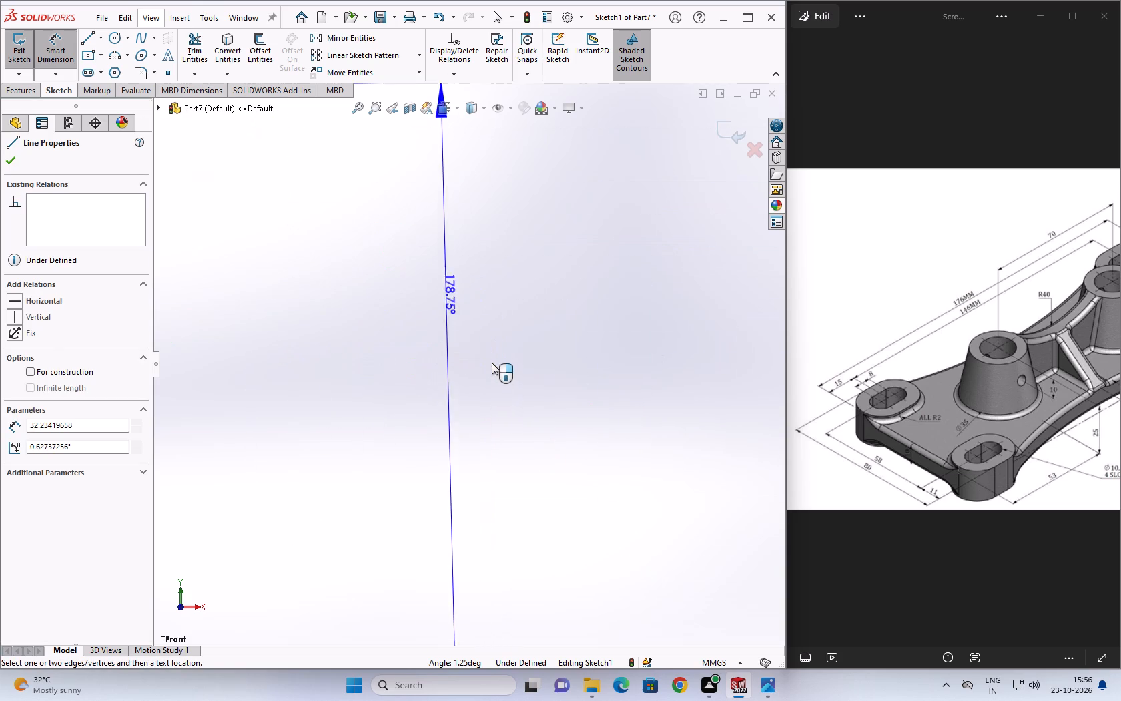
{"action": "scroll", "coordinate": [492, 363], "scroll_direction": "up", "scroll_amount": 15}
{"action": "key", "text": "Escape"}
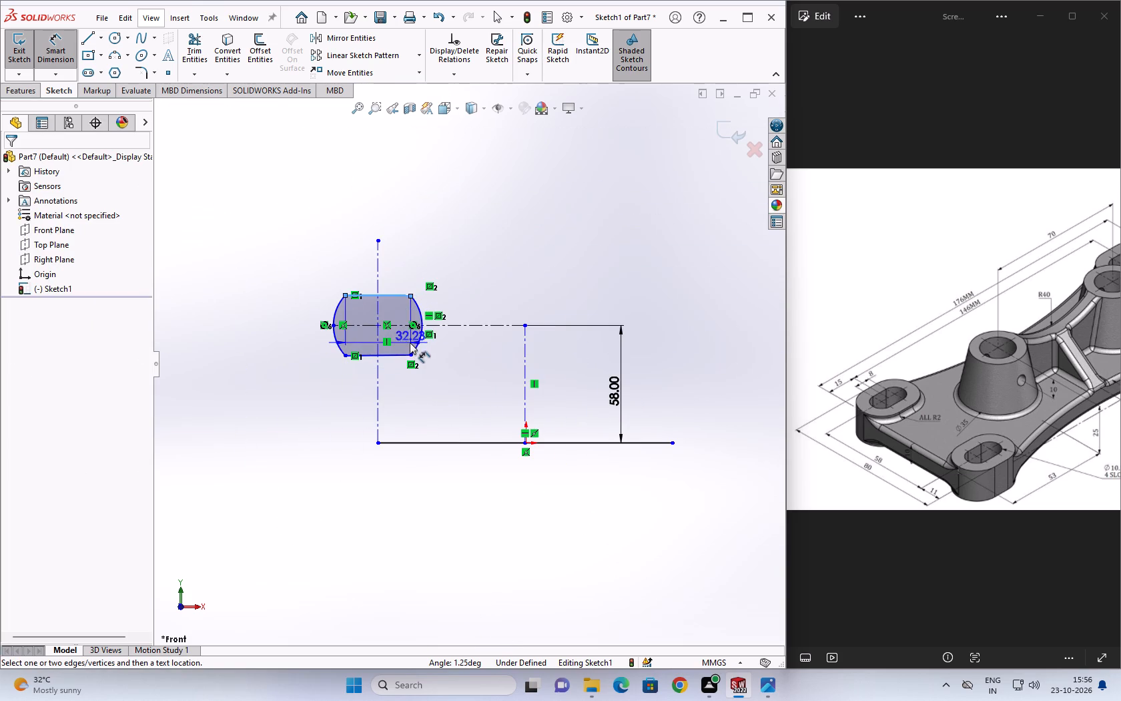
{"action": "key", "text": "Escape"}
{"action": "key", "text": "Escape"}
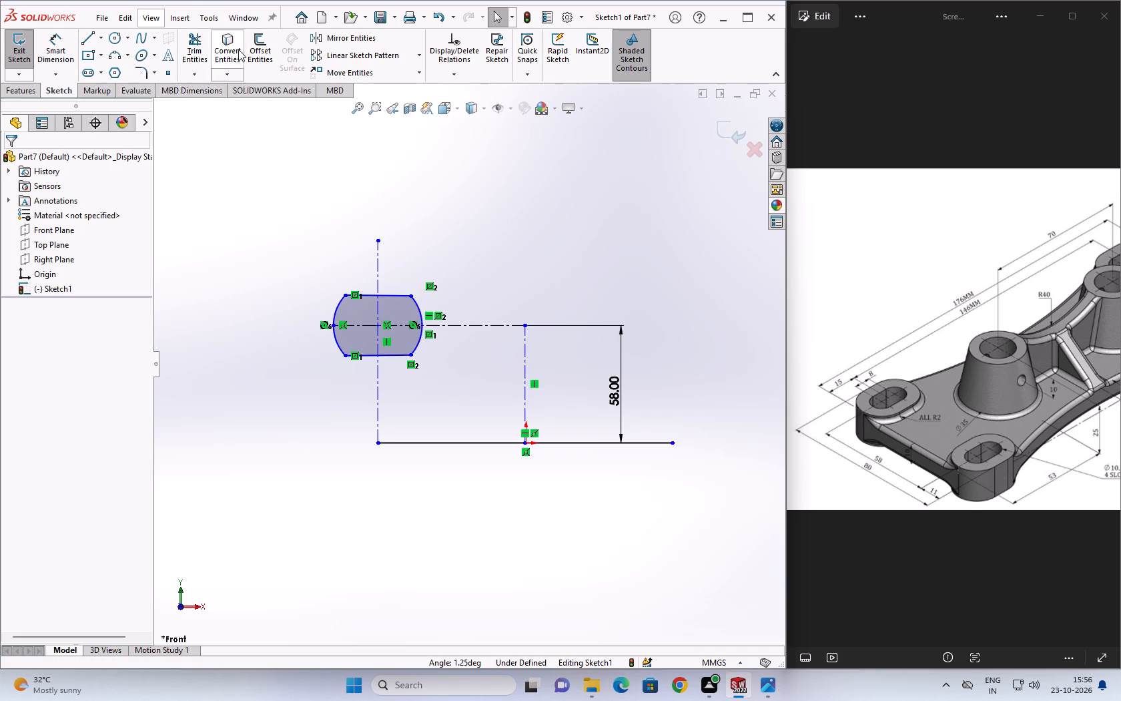
Mirror the outline's two lines and two arcs about the horizontal base line, leaving the centerlines out of the selection.
{"action": "left_click", "coordinate": [336, 42]}
{"action": "left_click_drag", "start_coordinate": [464, 379], "coordinate": [322, 224]}
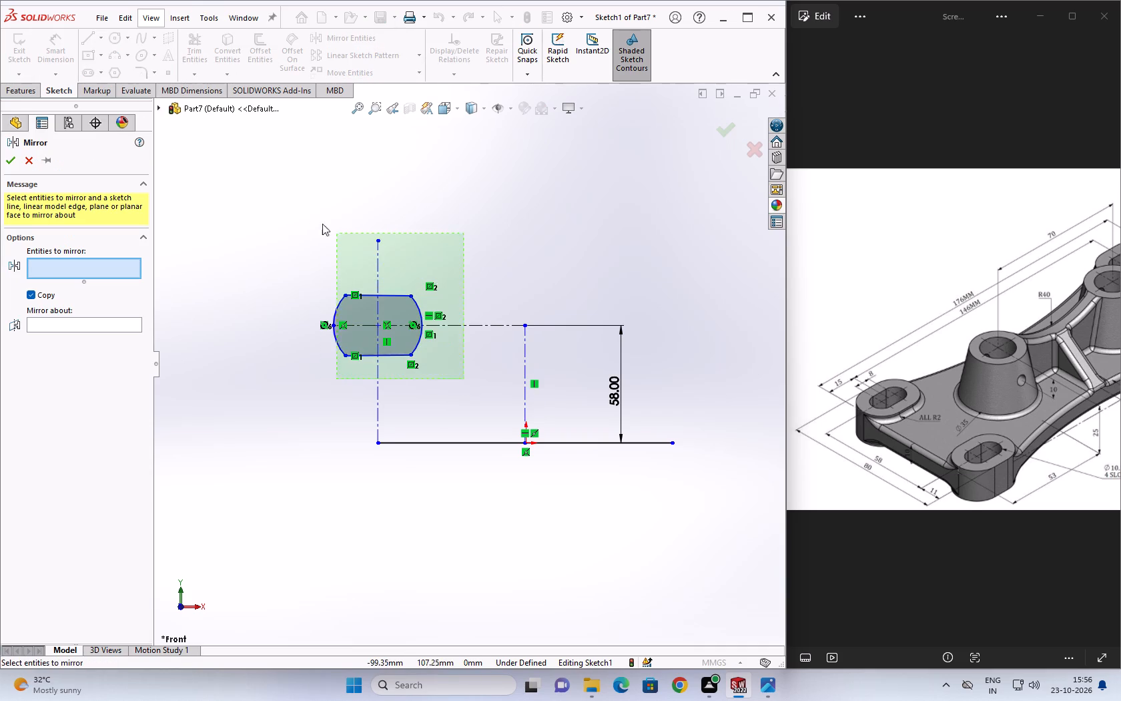
{"action": "left_click_drag", "start_coordinate": [322, 224], "coordinate": [299, 220]}
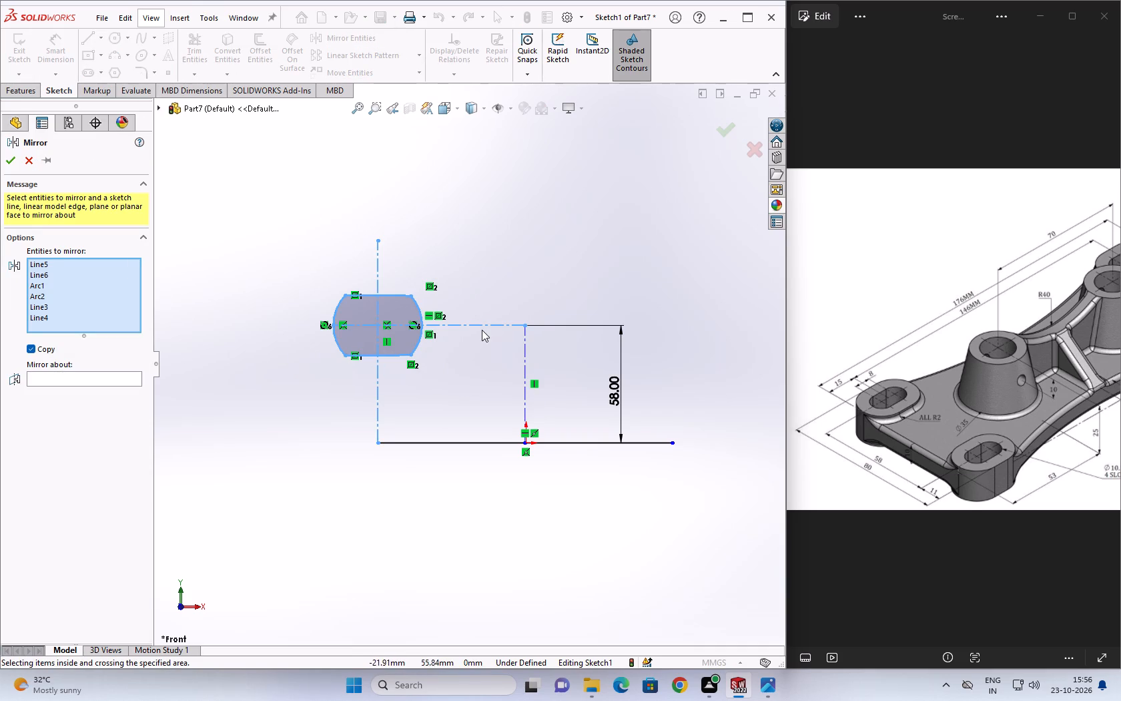
{"action": "left_click_drag", "start_coordinate": [482, 342], "coordinate": [448, 243]}
{"action": "left_click_drag", "start_coordinate": [434, 409], "coordinate": [330, 405]}
{"action": "left_click", "coordinate": [378, 399]}
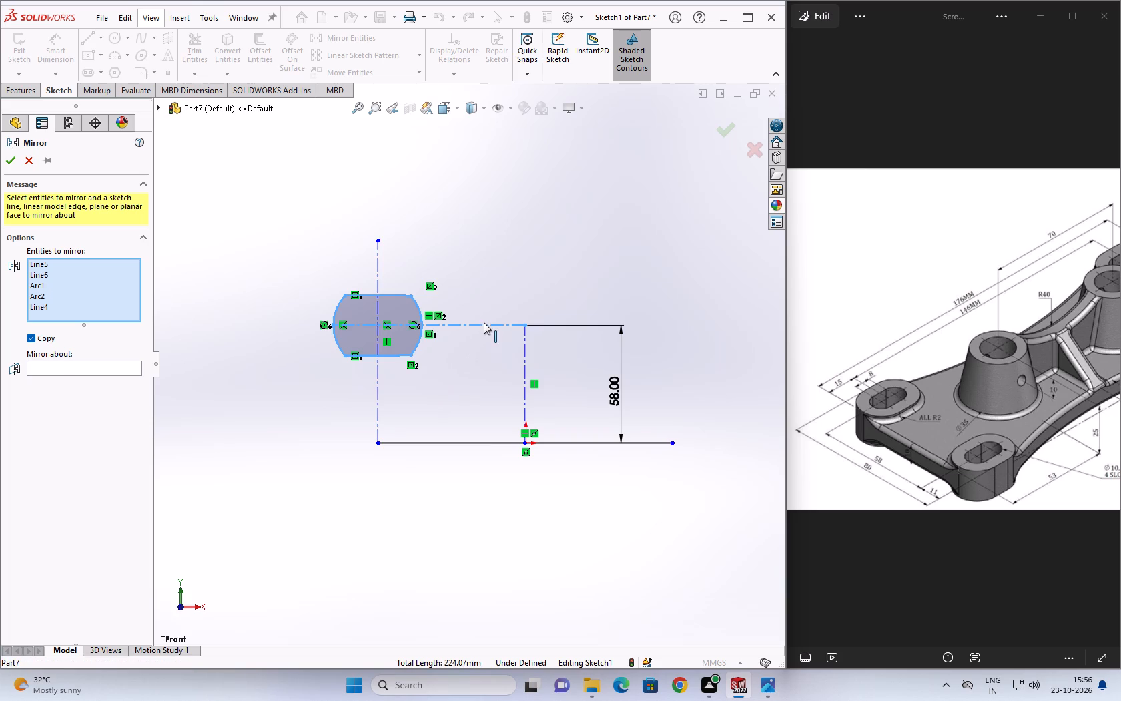
{"action": "left_click", "coordinate": [484, 322]}
{"action": "left_click", "coordinate": [97, 352]}
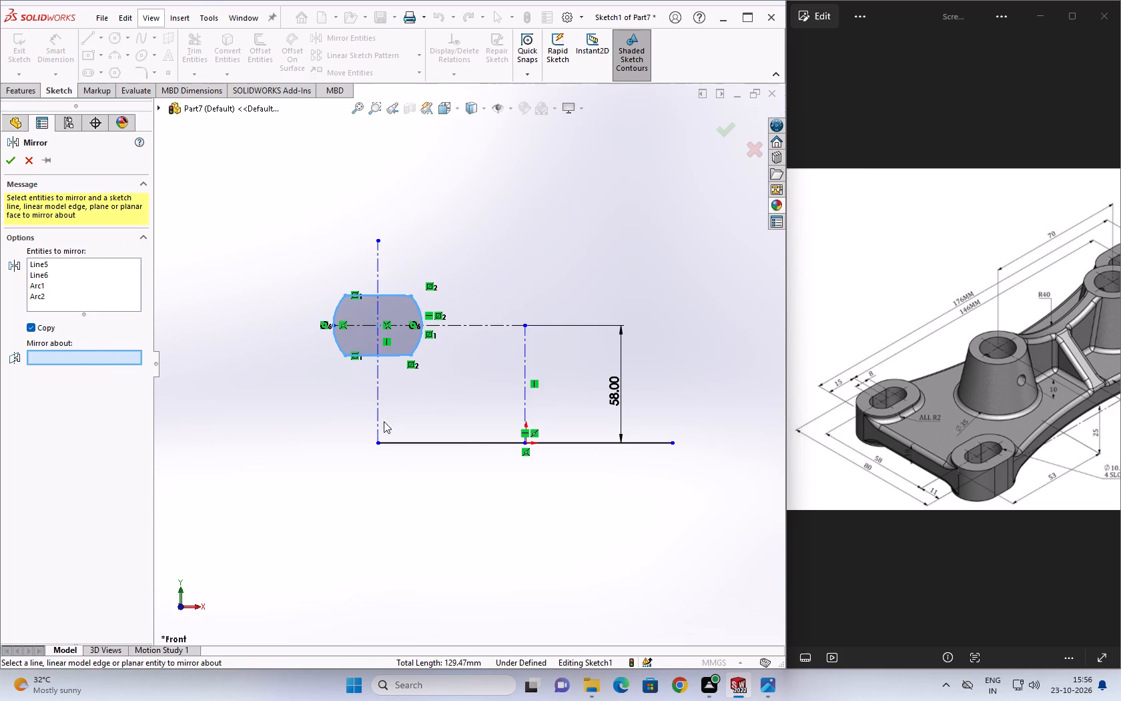
{"action": "left_click", "coordinate": [472, 441]}
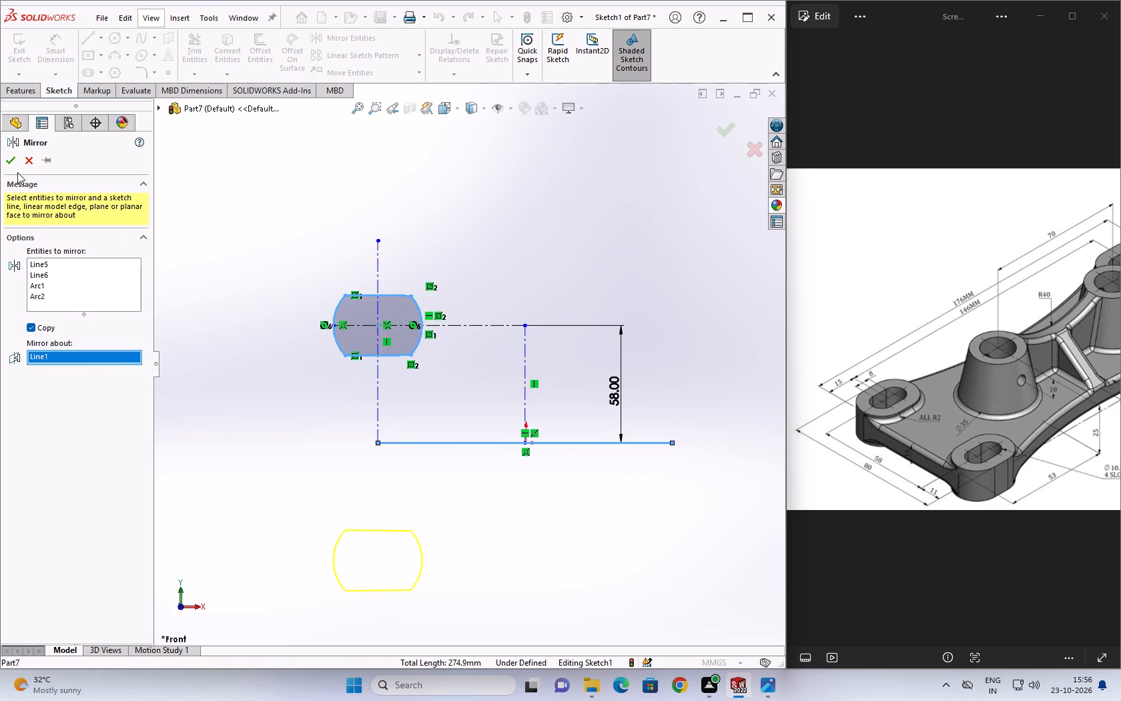
{"action": "left_click", "coordinate": [17, 162]}
{"action": "left_click", "coordinate": [511, 444]}
{"action": "key", "text": "Escape"}
{"action": "left_click", "coordinate": [594, 486]}
{"action": "key", "text": "Escape"}
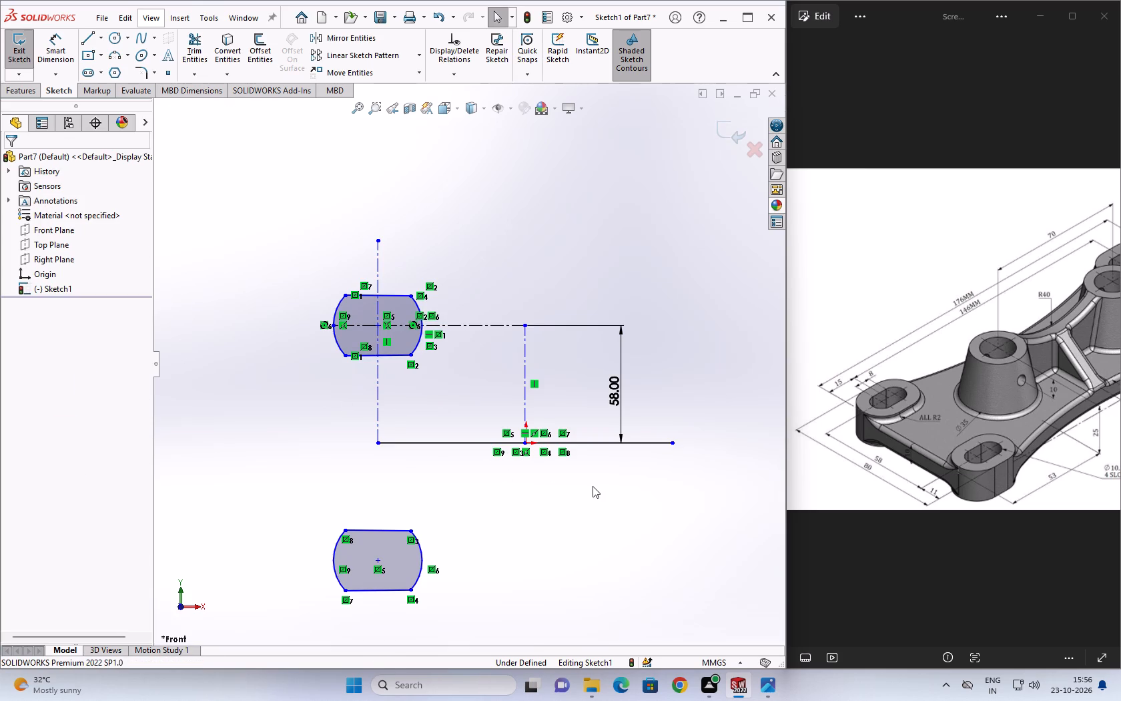
Mirror both left-hand outlines, together with the upper one's centerlines, about the vertical centerline through the origin.
{"action": "scroll", "coordinate": [595, 486], "scroll_direction": "up", "scroll_amount": 4}
{"action": "scroll", "coordinate": [595, 486], "scroll_direction": "down", "scroll_amount": 3}
{"action": "scroll", "coordinate": [586, 482], "scroll_direction": "up", "scroll_amount": 2}
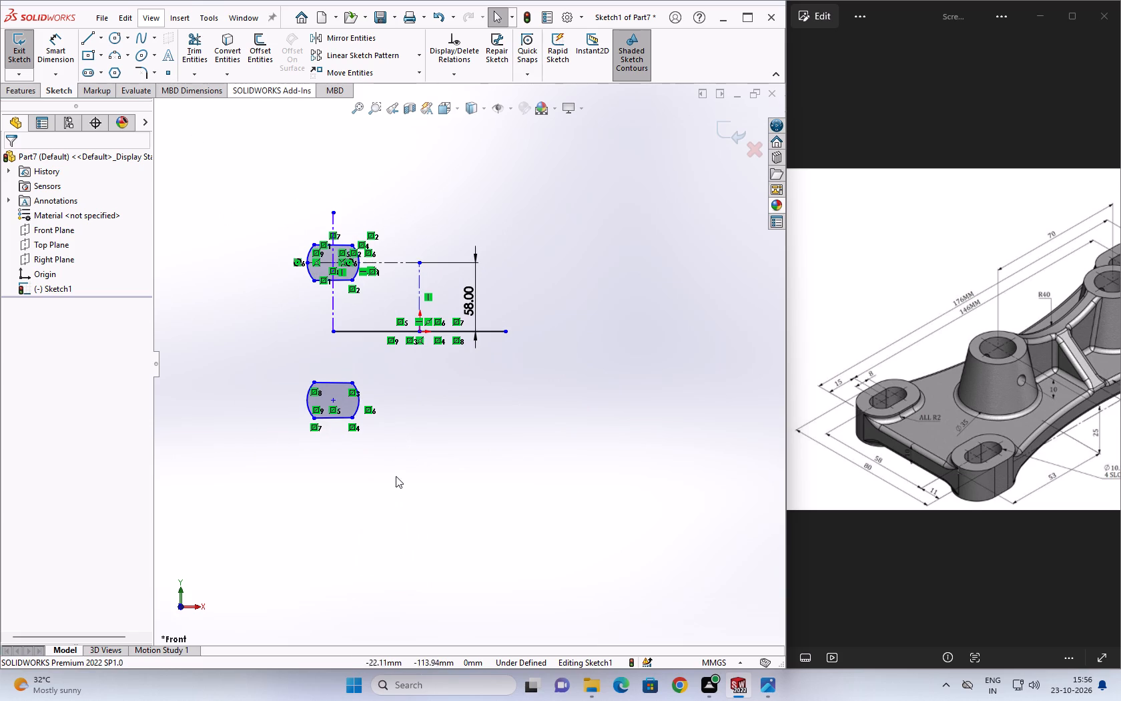
{"action": "left_click_drag", "start_coordinate": [397, 479], "coordinate": [286, 354]}
{"action": "left_click_drag", "start_coordinate": [389, 309], "coordinate": [259, 177]}
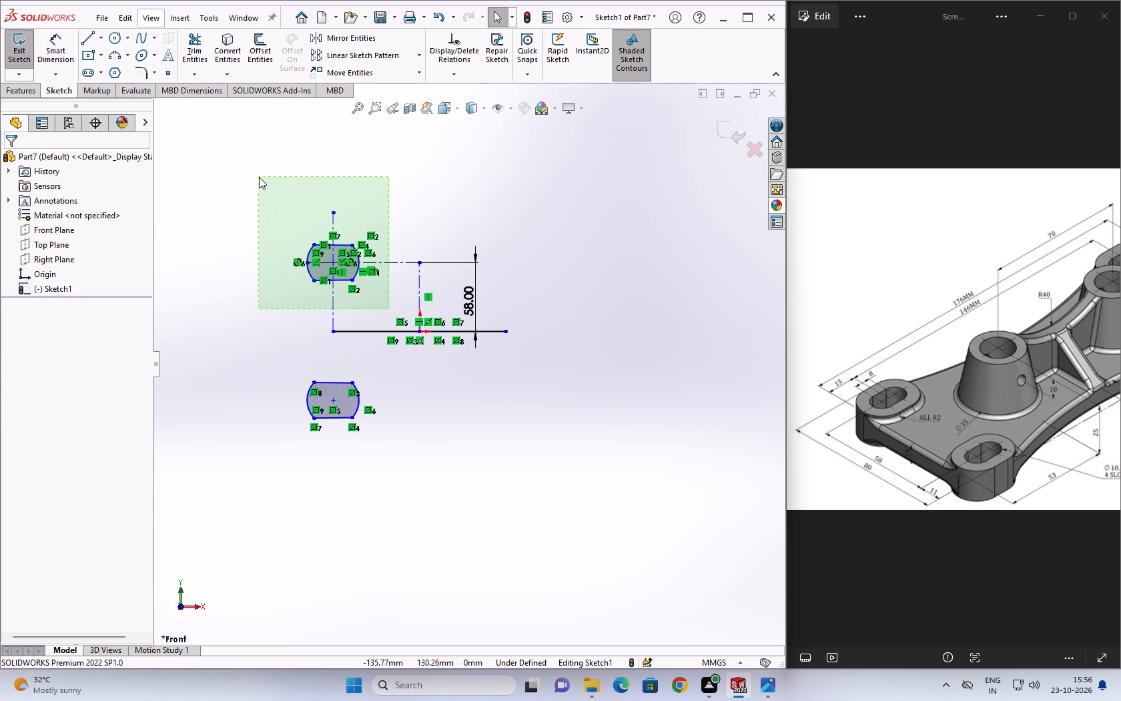
{"action": "left_click_drag", "start_coordinate": [259, 177], "coordinate": [260, 185]}
{"action": "left_click_drag", "start_coordinate": [420, 479], "coordinate": [275, 359]}
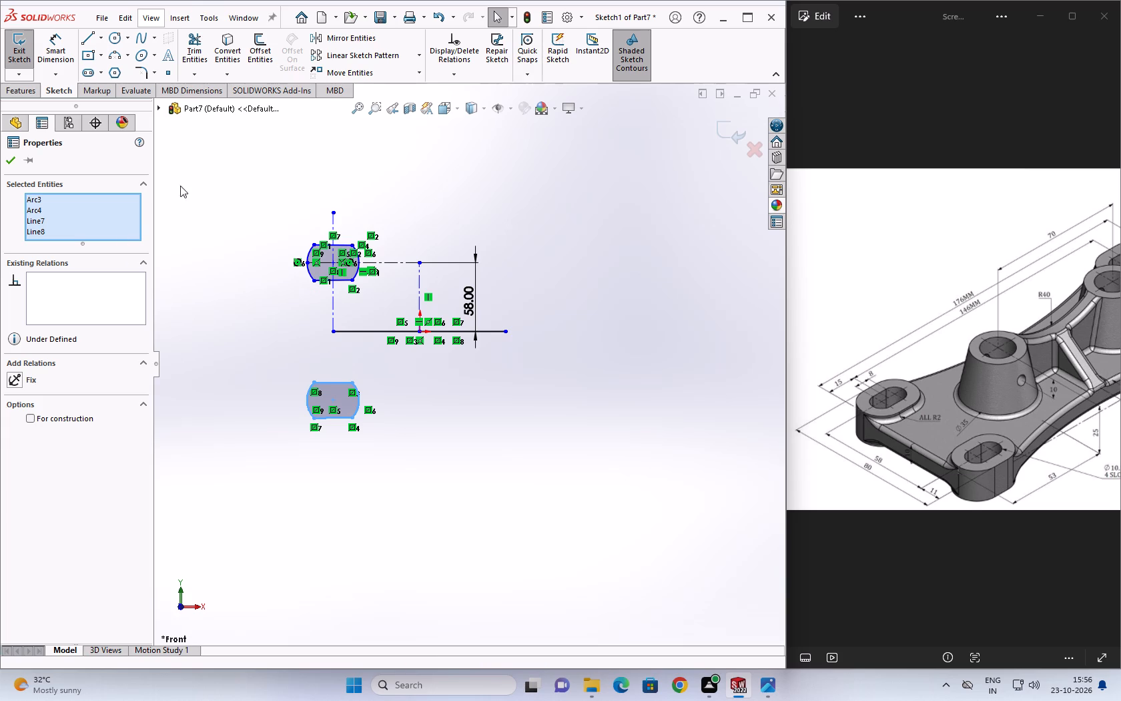
{"action": "left_click", "coordinate": [348, 41]}
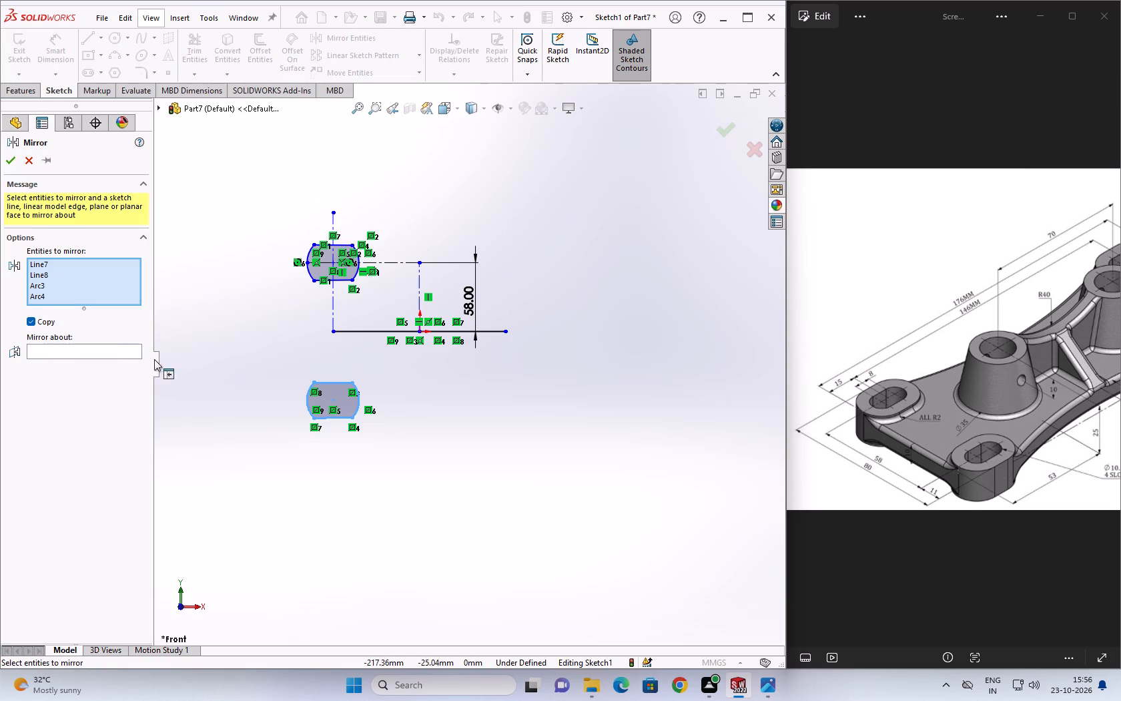
{"action": "left_click", "coordinate": [113, 343]}
{"action": "left_click", "coordinate": [114, 346]}
{"action": "left_click", "coordinate": [420, 293]}
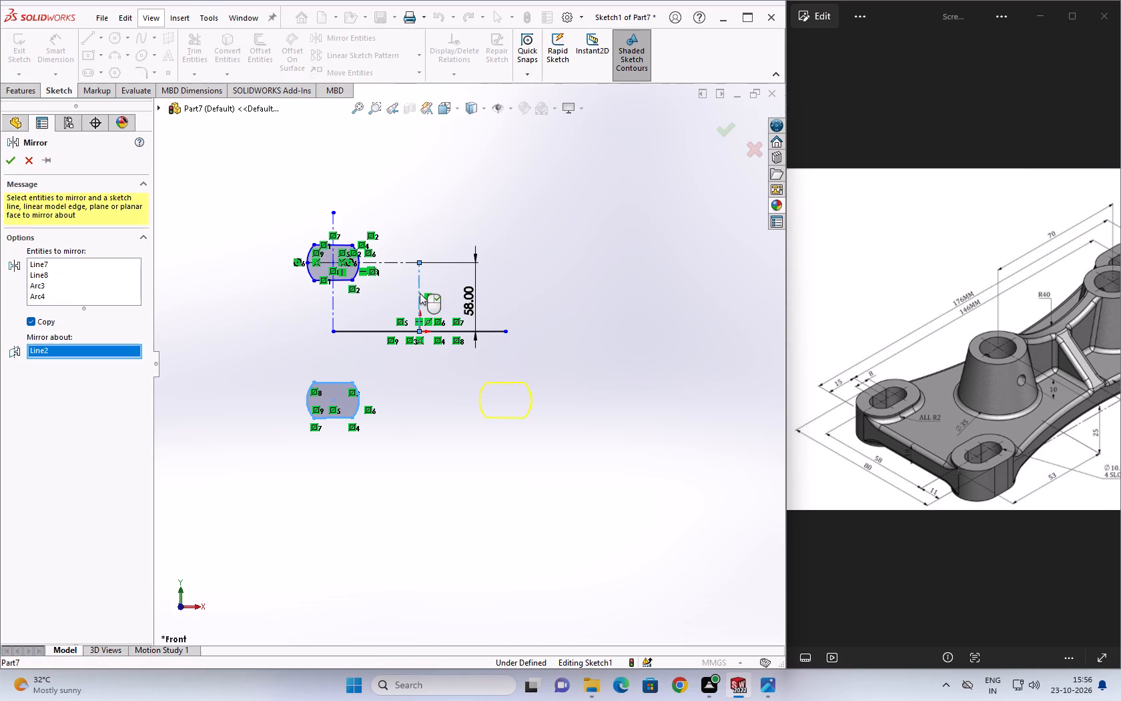
{"action": "left_click", "coordinate": [372, 306]}
{"action": "left_click", "coordinate": [73, 288]}
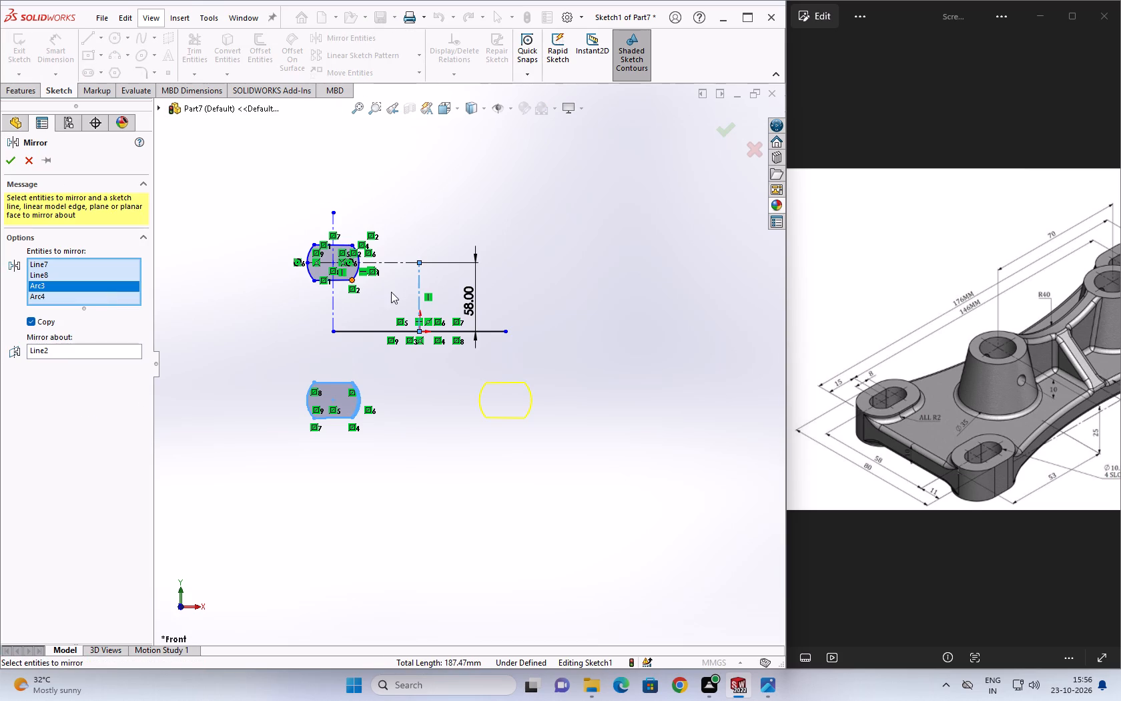
{"action": "left_click_drag", "start_coordinate": [384, 302], "coordinate": [289, 195]}
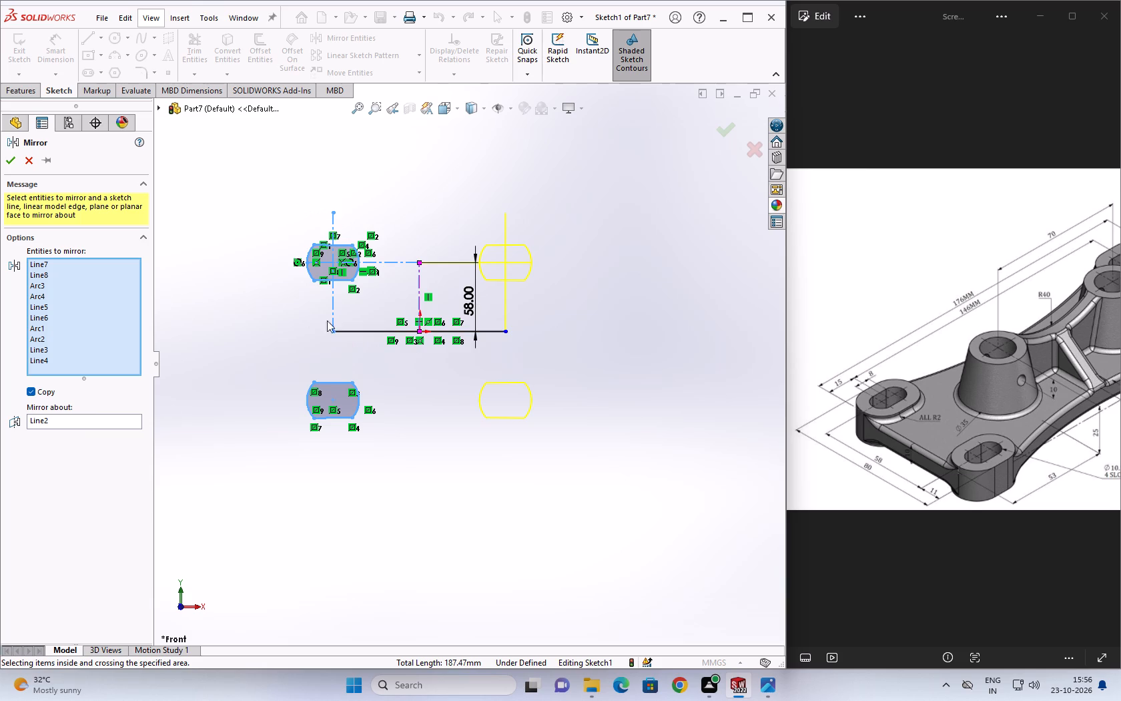
{"action": "left_click", "coordinate": [97, 421]}
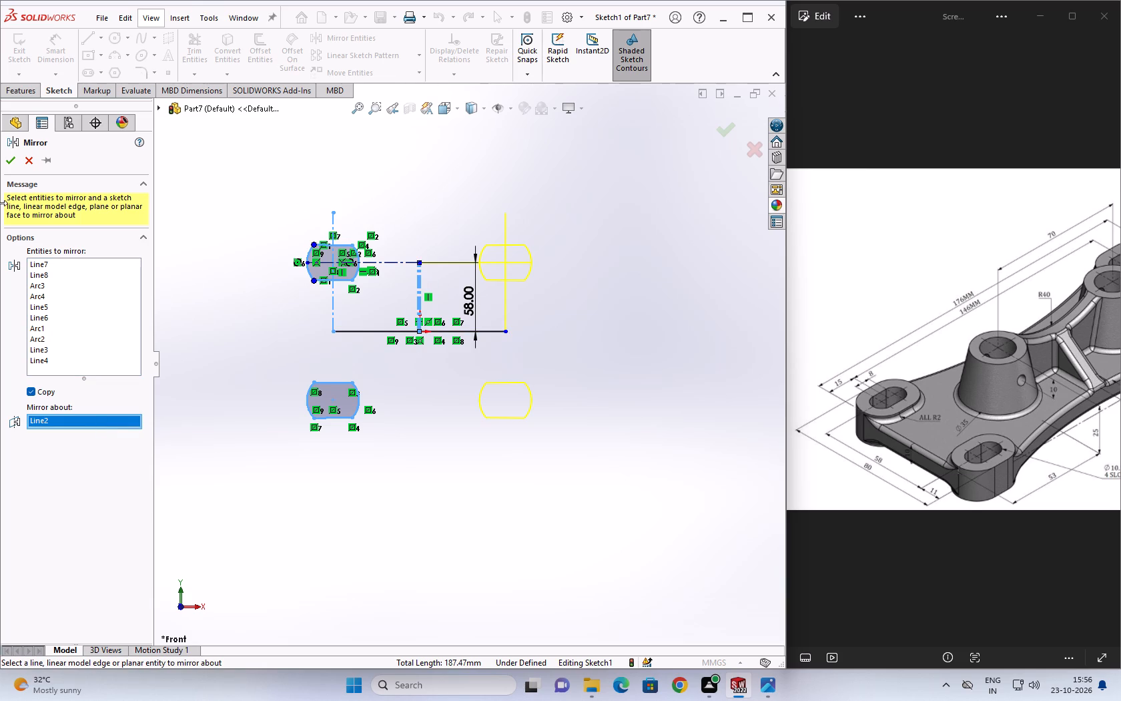
{"action": "left_click", "coordinate": [13, 159]}
{"action": "key", "text": "Escape"}
{"action": "key", "text": "Escape"}
{"action": "left_click", "coordinate": [595, 330]}
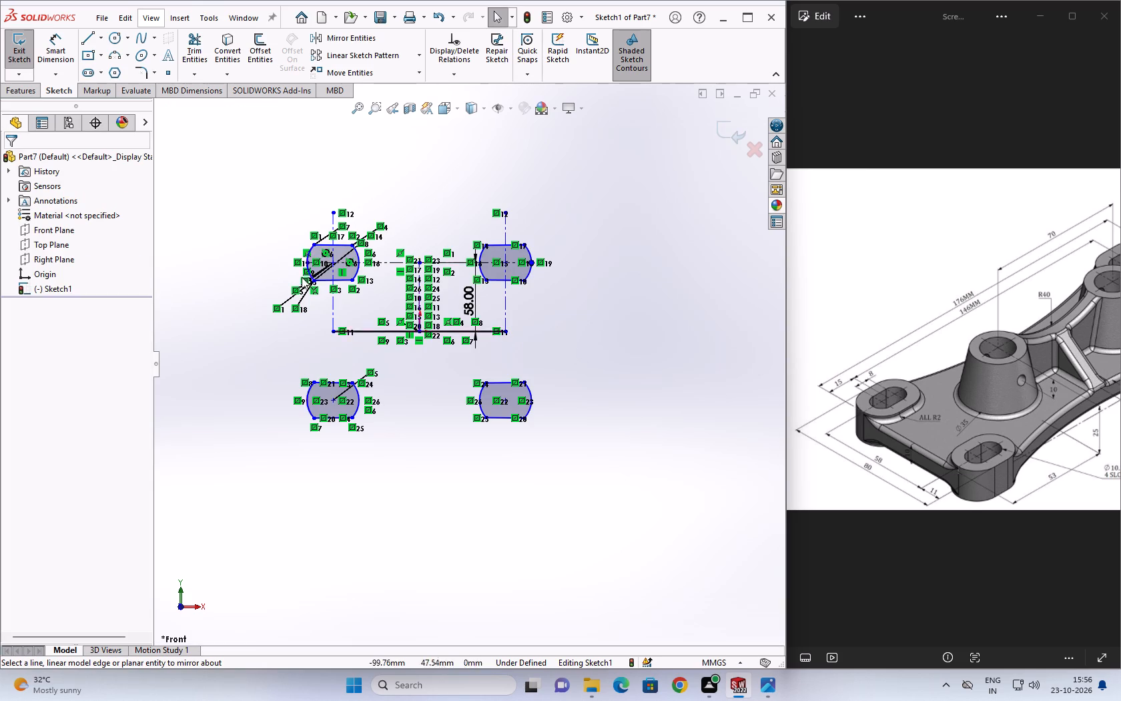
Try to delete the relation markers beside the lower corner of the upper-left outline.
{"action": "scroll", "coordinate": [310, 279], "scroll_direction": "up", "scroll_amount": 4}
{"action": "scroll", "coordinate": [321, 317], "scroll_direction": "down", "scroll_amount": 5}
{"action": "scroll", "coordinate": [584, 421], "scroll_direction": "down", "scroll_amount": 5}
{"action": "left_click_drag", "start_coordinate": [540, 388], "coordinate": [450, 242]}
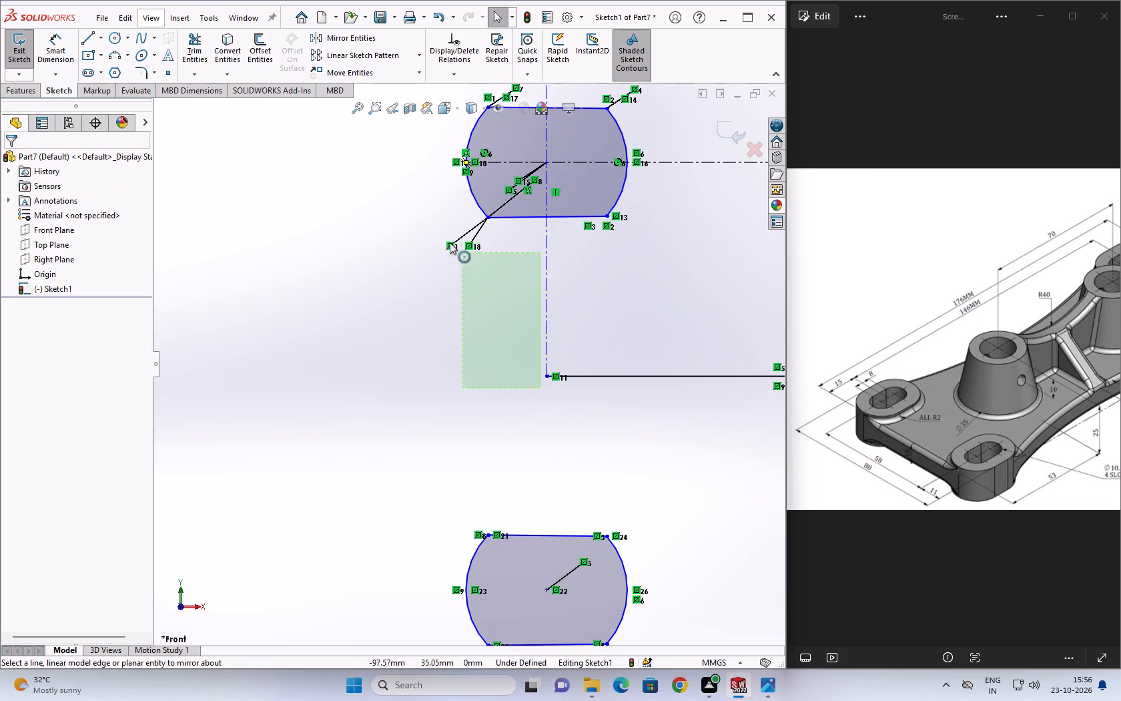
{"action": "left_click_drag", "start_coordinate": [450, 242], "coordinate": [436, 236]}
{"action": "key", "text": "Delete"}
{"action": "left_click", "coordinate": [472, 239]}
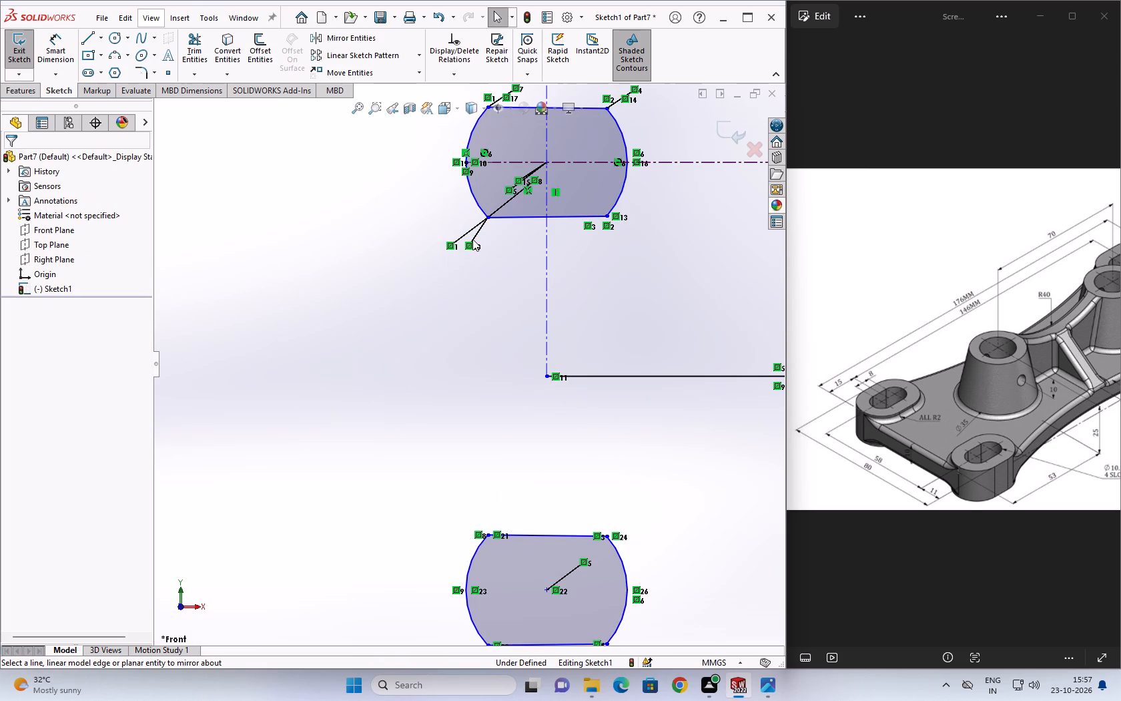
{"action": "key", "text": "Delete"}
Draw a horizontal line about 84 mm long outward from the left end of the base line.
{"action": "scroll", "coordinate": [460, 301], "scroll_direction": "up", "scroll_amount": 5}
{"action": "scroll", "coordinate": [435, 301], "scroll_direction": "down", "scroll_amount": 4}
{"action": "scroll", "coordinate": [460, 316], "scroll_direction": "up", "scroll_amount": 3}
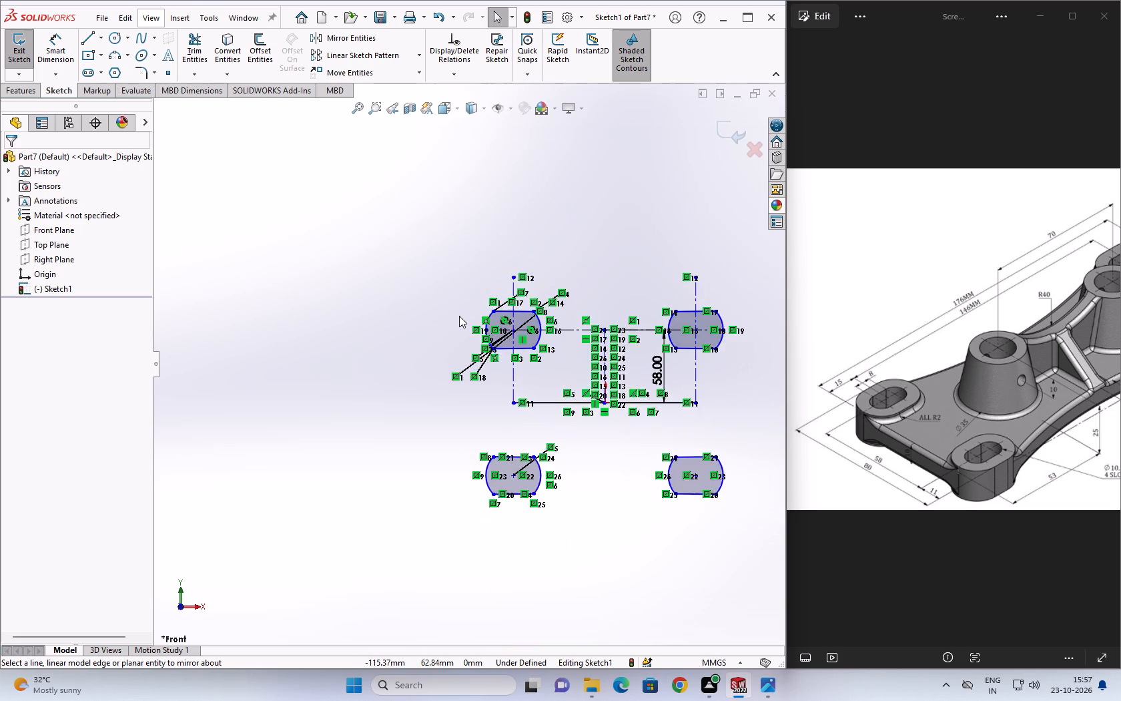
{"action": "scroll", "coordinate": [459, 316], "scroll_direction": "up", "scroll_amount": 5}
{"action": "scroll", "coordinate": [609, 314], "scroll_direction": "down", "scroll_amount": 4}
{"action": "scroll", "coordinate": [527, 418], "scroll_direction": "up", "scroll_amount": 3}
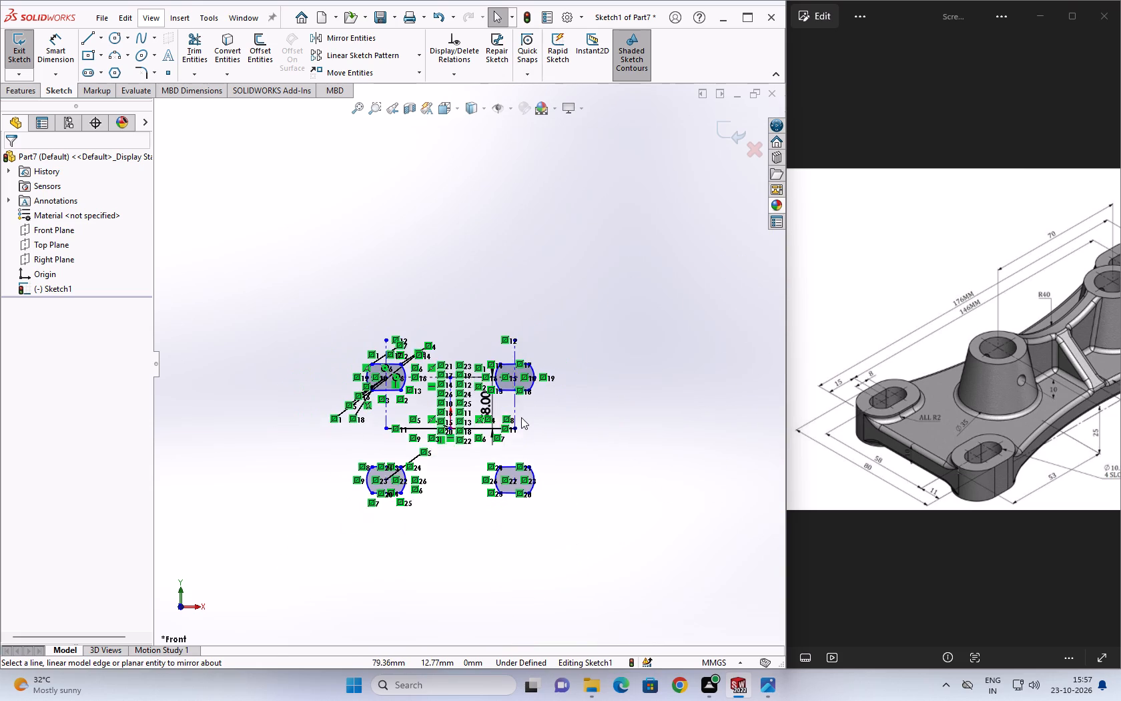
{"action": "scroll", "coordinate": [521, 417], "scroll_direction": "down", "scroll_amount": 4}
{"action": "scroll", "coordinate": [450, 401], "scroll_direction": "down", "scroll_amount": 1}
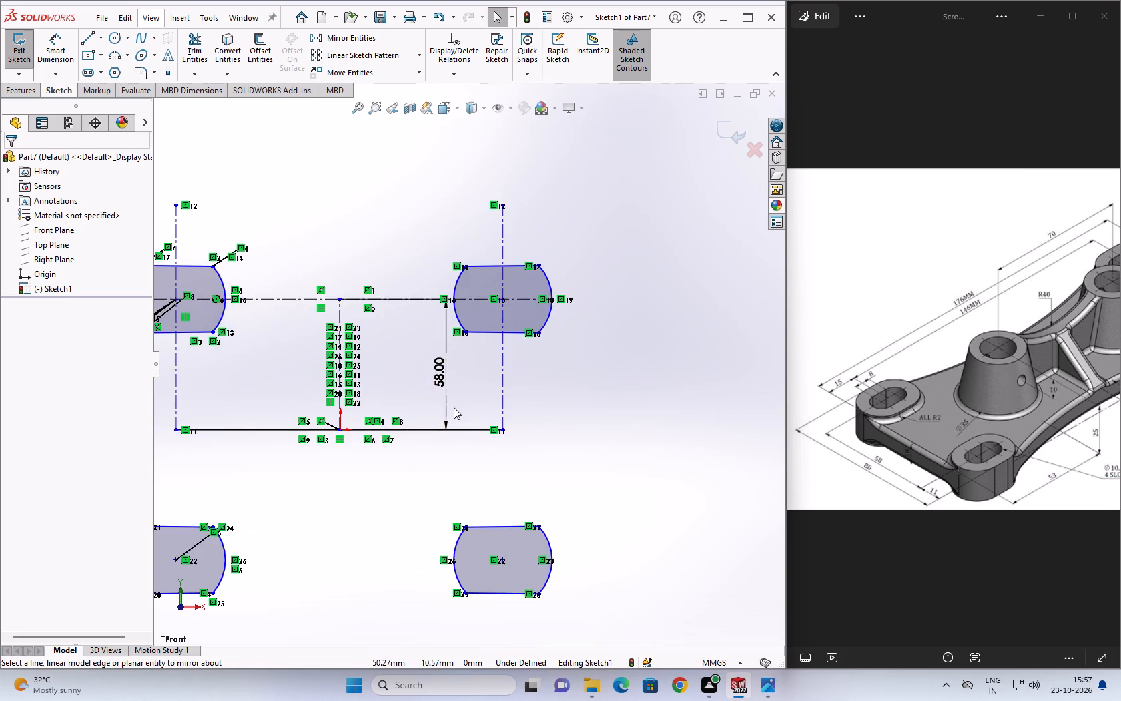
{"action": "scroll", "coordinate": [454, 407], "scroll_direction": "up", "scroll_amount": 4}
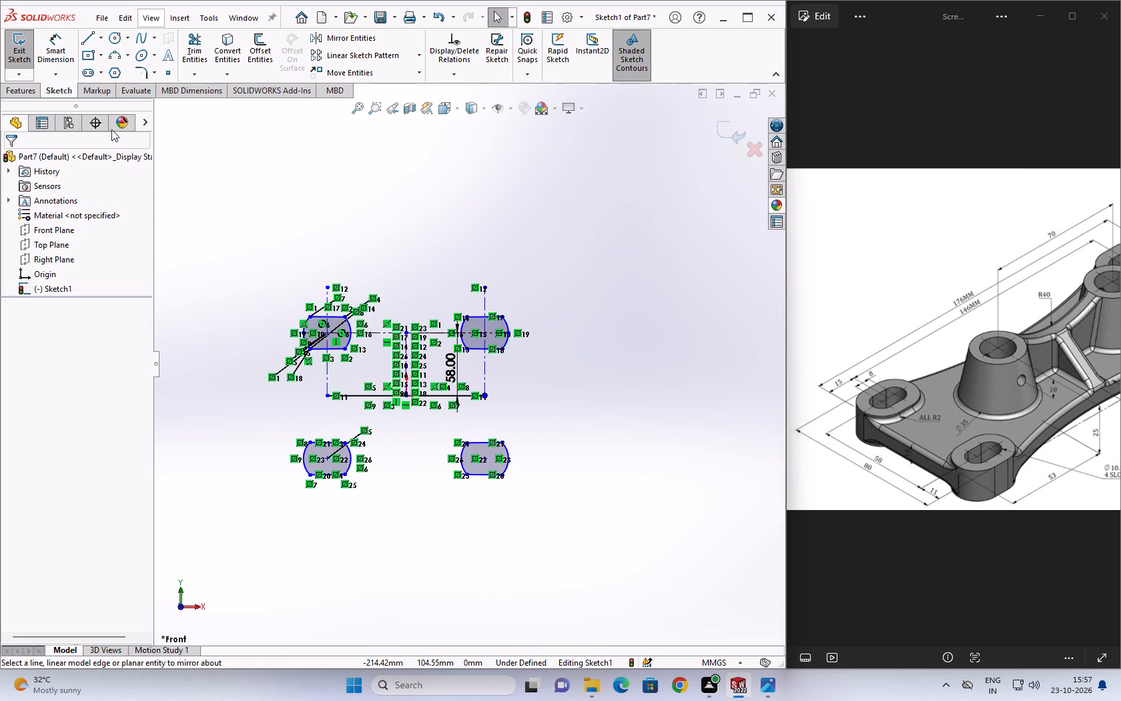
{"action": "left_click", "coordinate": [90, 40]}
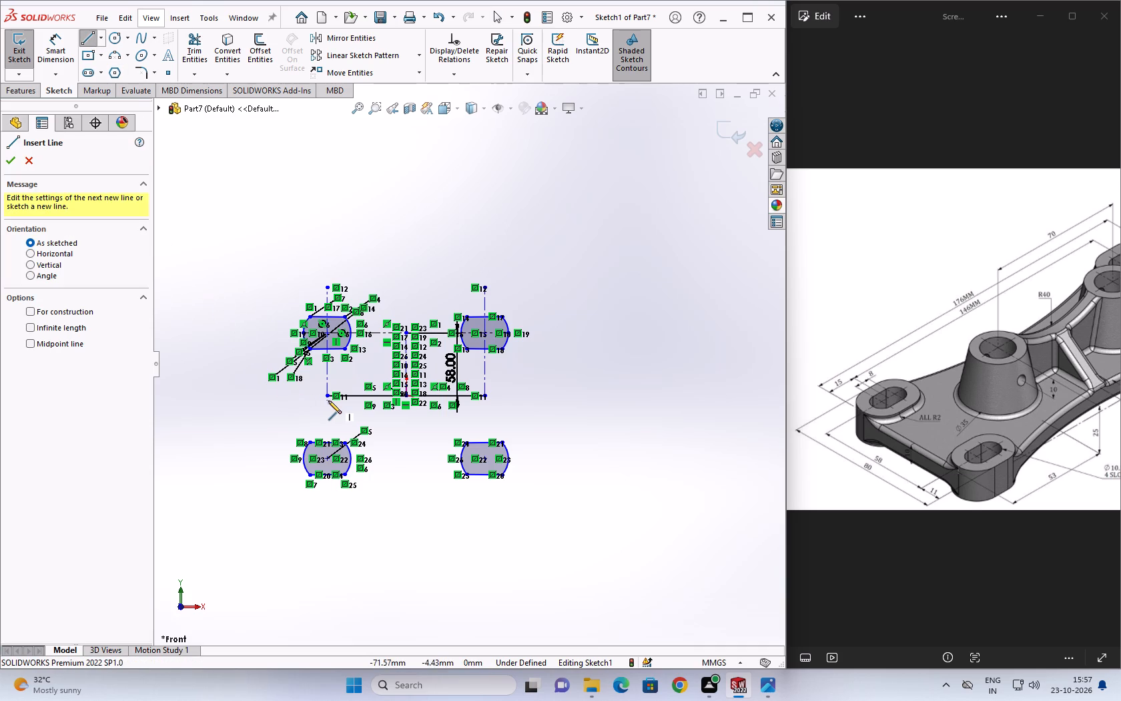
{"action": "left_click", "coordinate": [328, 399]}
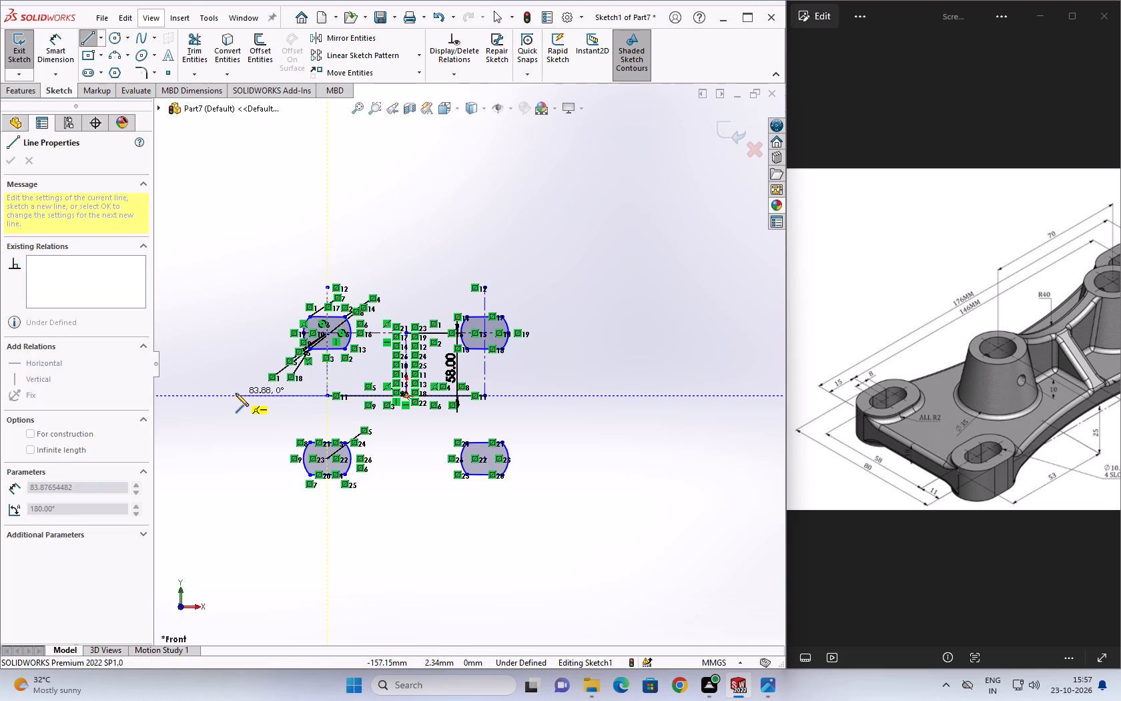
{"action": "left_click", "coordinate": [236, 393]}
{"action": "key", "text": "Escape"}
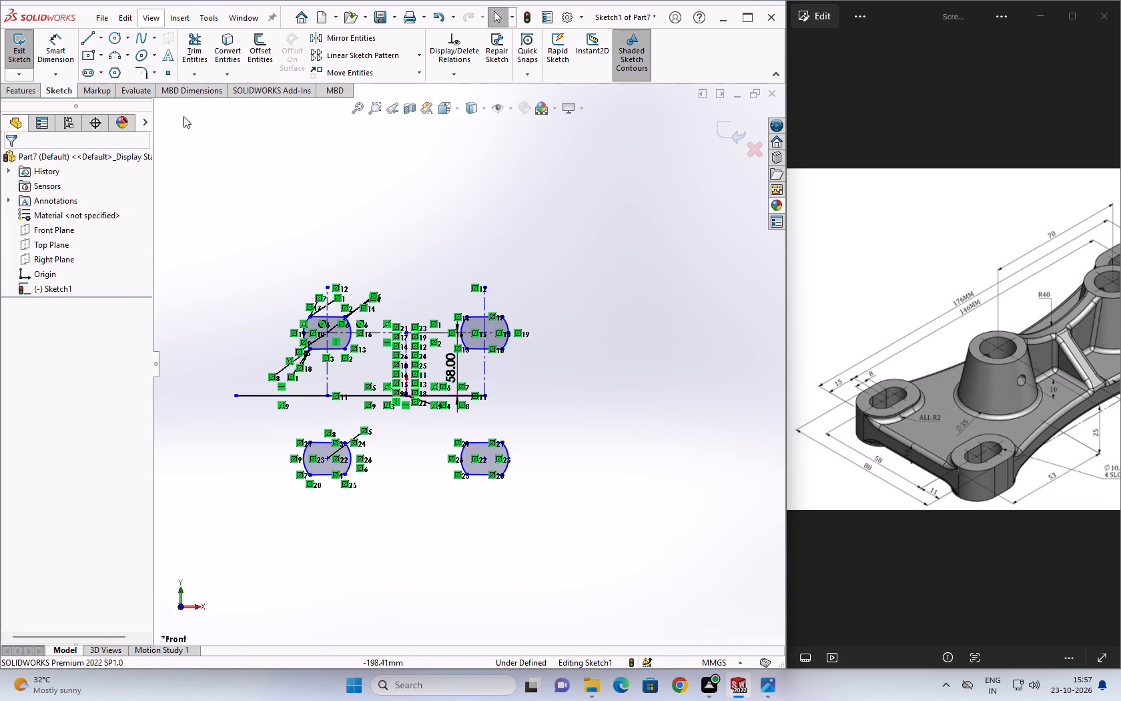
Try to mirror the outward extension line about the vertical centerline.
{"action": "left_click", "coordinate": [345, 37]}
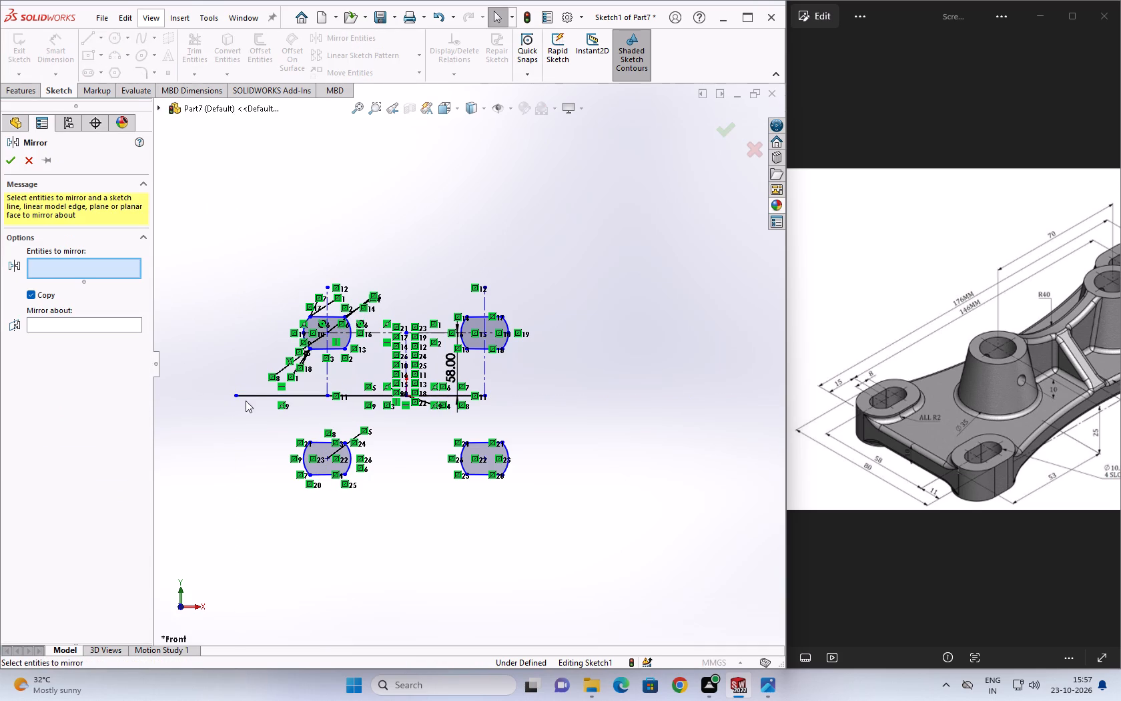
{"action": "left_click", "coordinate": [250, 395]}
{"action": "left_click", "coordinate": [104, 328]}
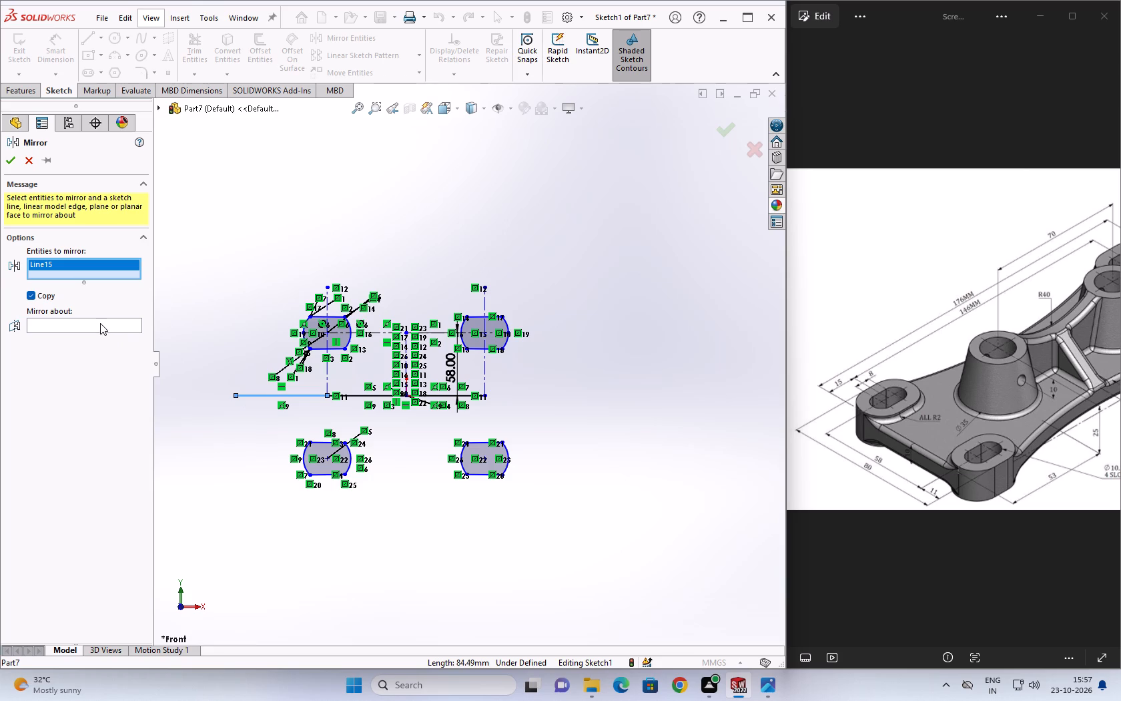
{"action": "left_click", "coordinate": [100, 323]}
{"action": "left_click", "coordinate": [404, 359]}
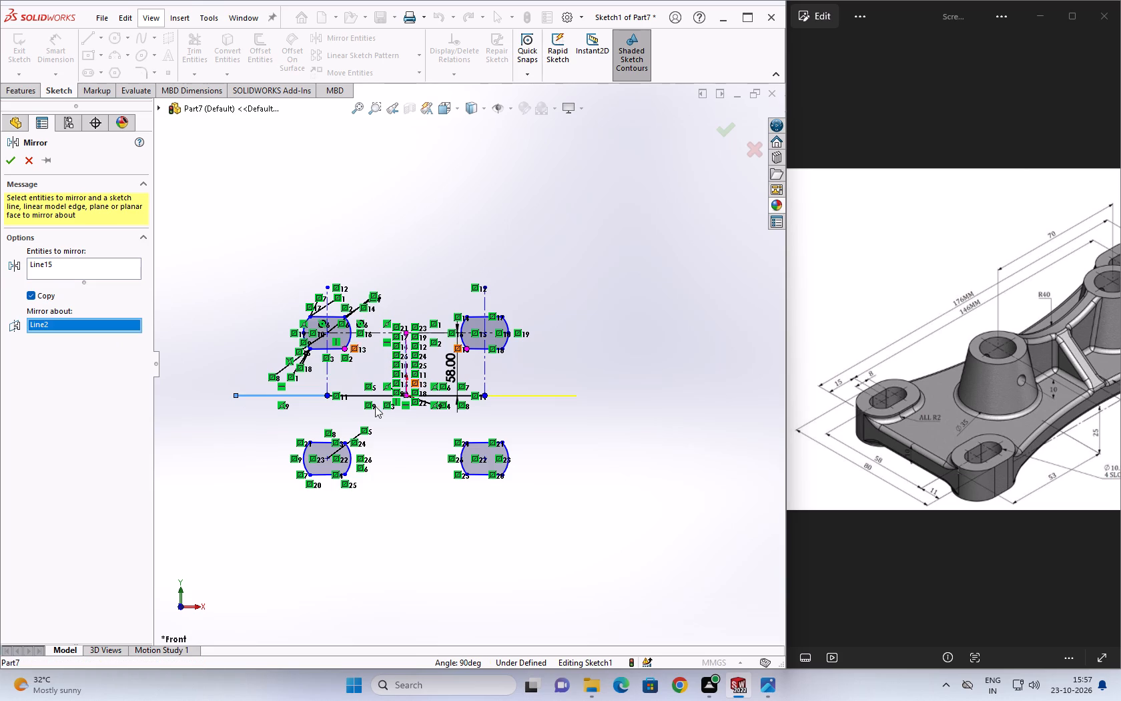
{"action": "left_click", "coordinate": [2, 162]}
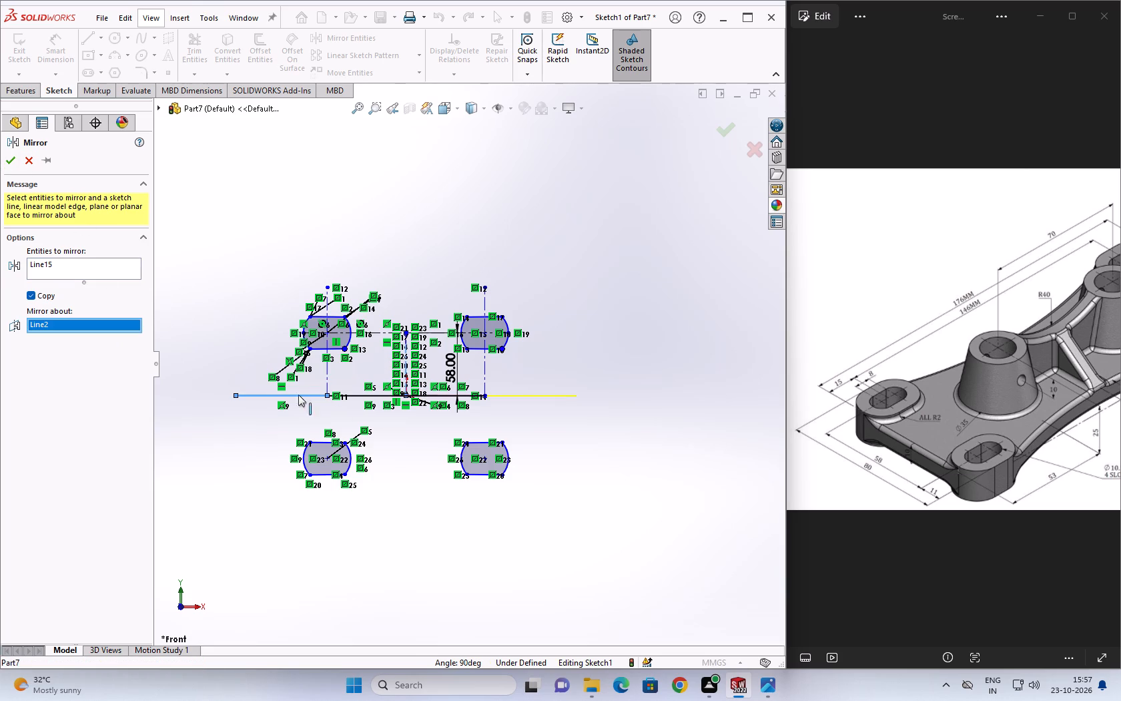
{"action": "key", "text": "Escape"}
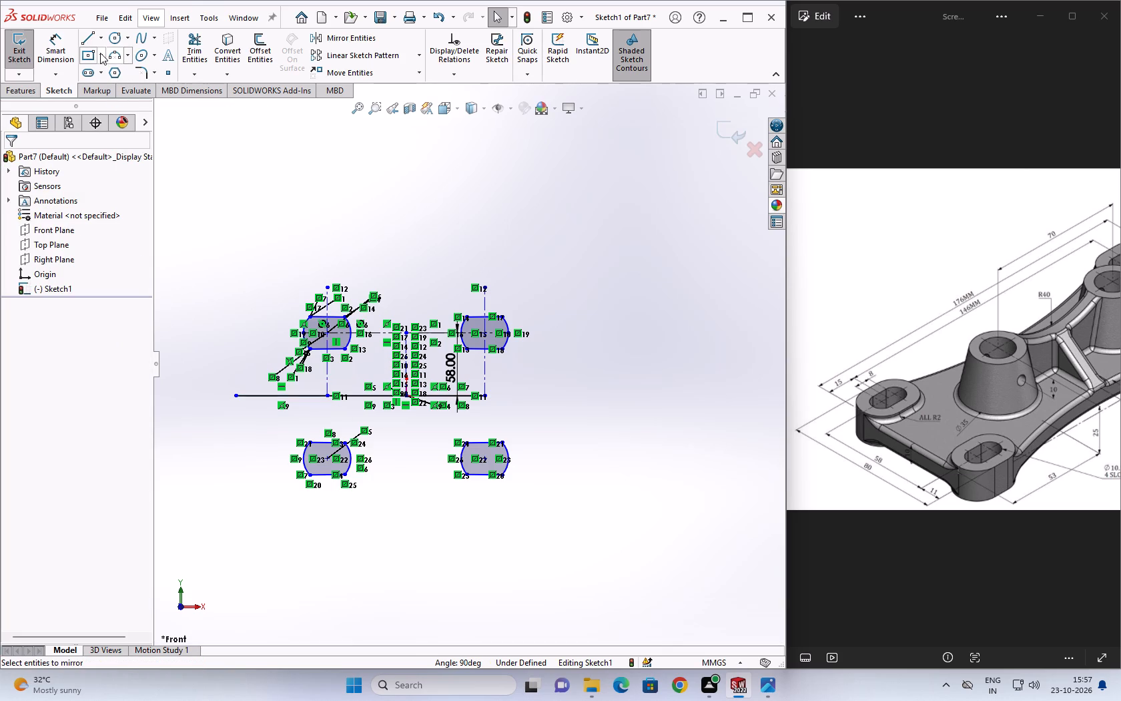
Draw a center rectangle from the origin that encloses all four slot pad outlines.
{"action": "left_click", "coordinate": [100, 53]}
{"action": "left_click", "coordinate": [99, 83]}
{"action": "left_click", "coordinate": [405, 395]}
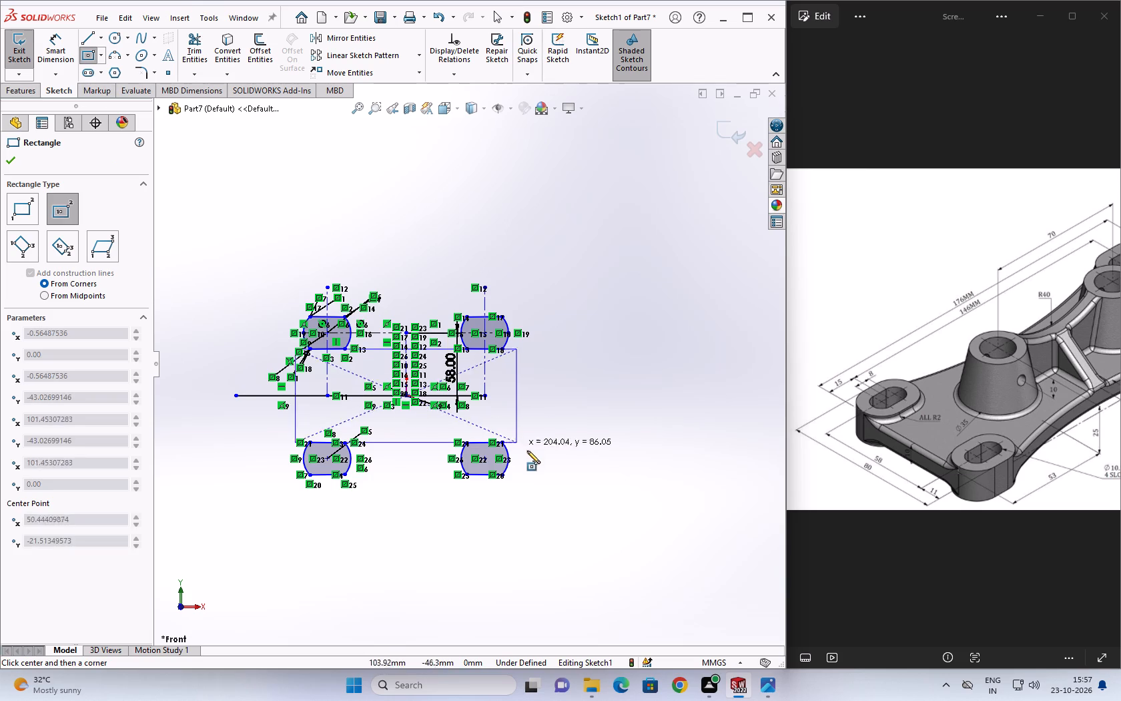
{"action": "left_click", "coordinate": [563, 492]}
{"action": "key", "text": "Escape"}
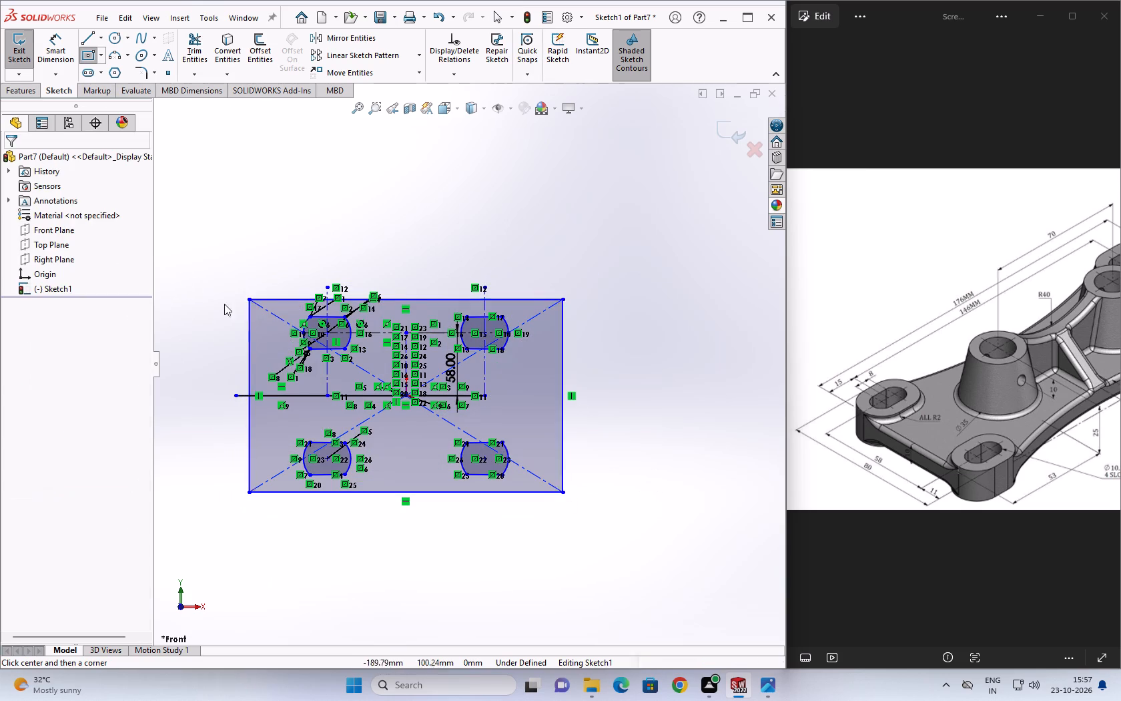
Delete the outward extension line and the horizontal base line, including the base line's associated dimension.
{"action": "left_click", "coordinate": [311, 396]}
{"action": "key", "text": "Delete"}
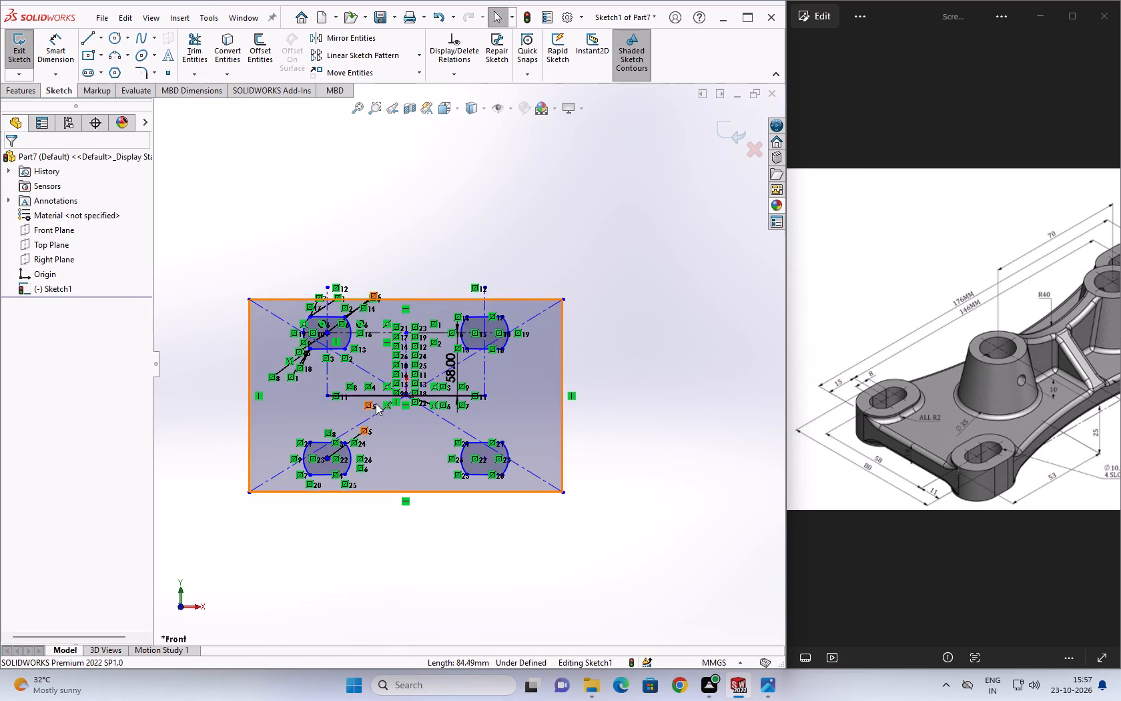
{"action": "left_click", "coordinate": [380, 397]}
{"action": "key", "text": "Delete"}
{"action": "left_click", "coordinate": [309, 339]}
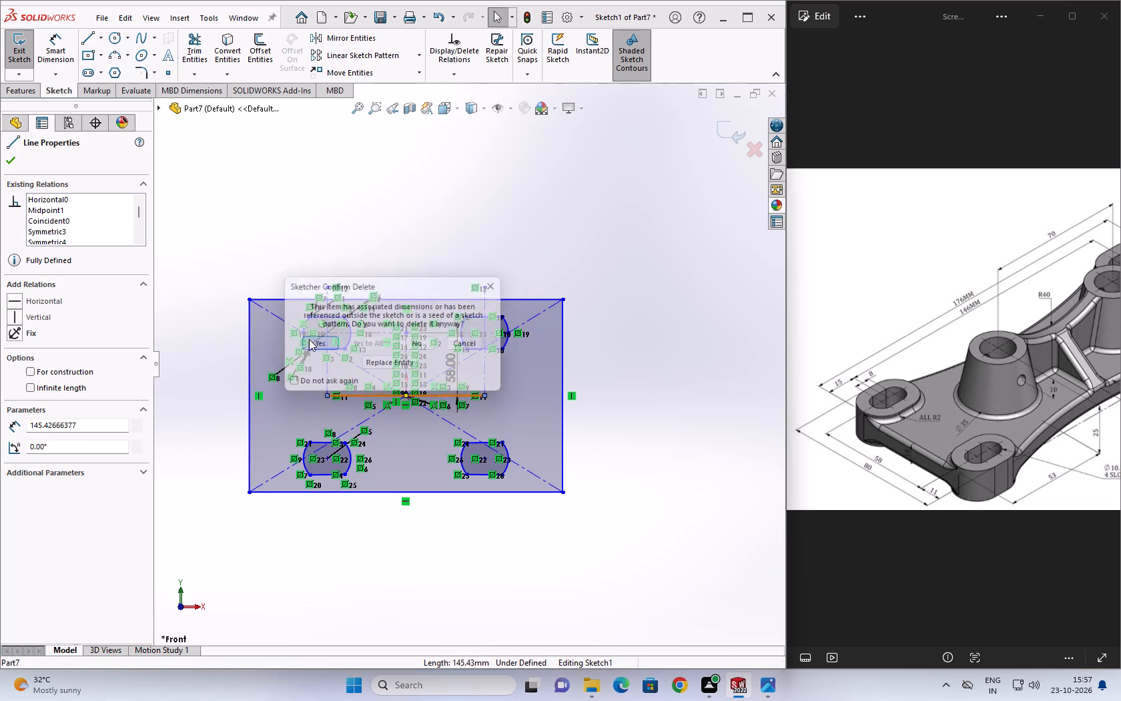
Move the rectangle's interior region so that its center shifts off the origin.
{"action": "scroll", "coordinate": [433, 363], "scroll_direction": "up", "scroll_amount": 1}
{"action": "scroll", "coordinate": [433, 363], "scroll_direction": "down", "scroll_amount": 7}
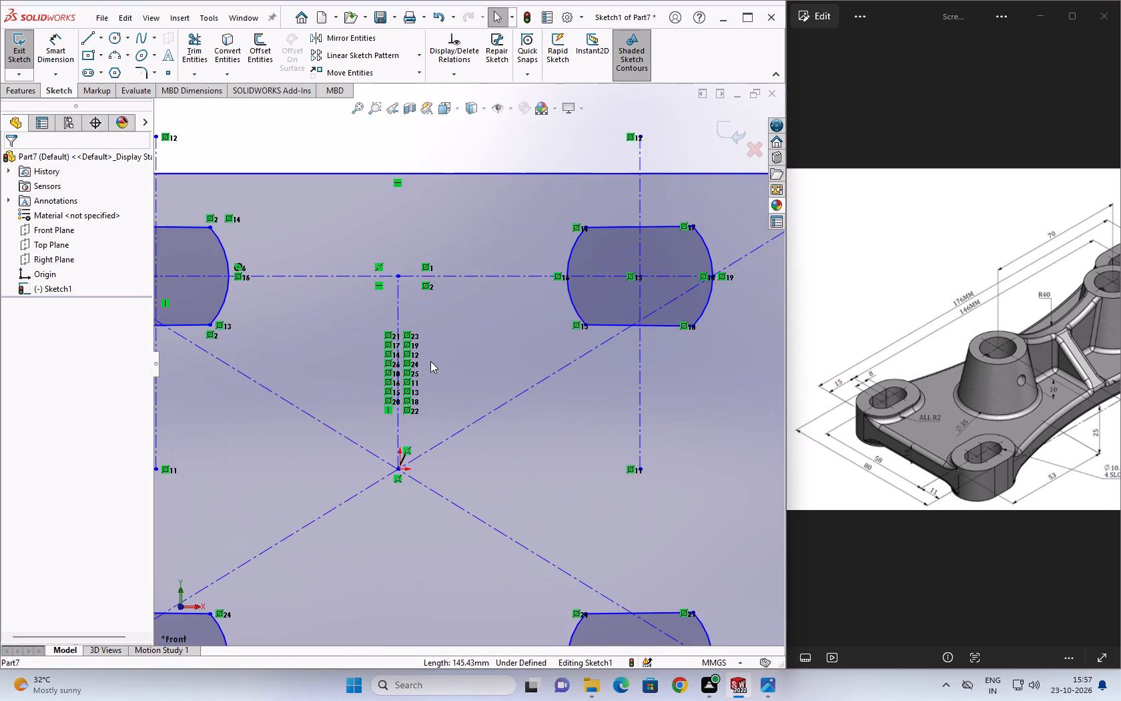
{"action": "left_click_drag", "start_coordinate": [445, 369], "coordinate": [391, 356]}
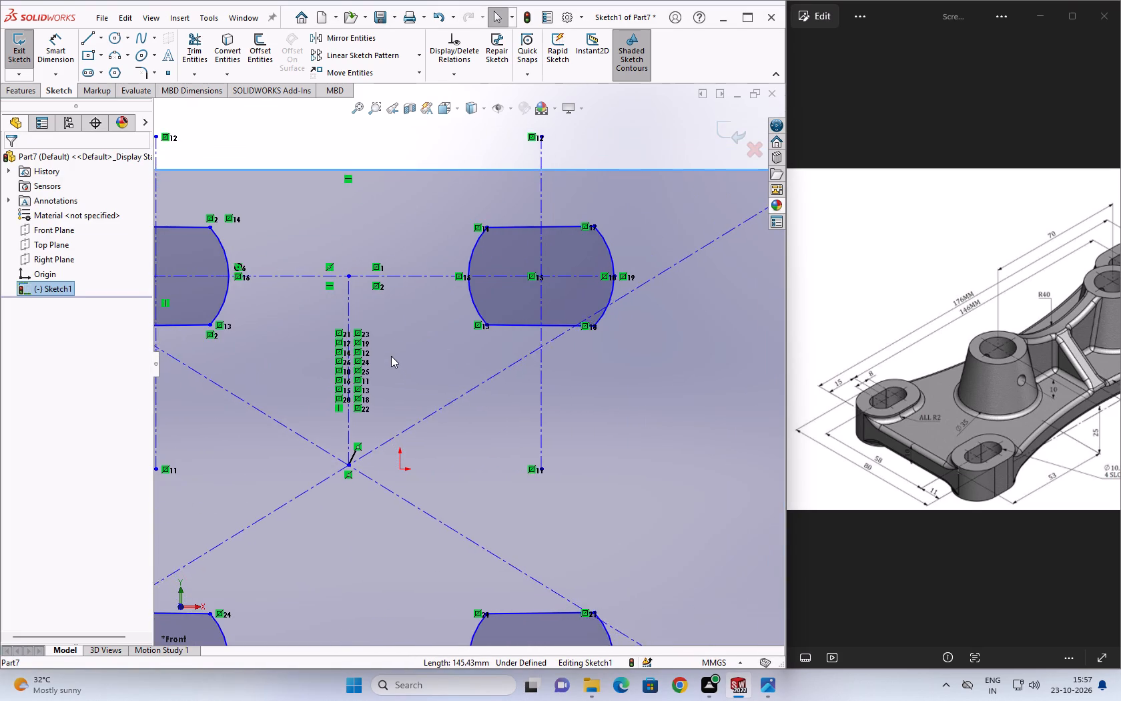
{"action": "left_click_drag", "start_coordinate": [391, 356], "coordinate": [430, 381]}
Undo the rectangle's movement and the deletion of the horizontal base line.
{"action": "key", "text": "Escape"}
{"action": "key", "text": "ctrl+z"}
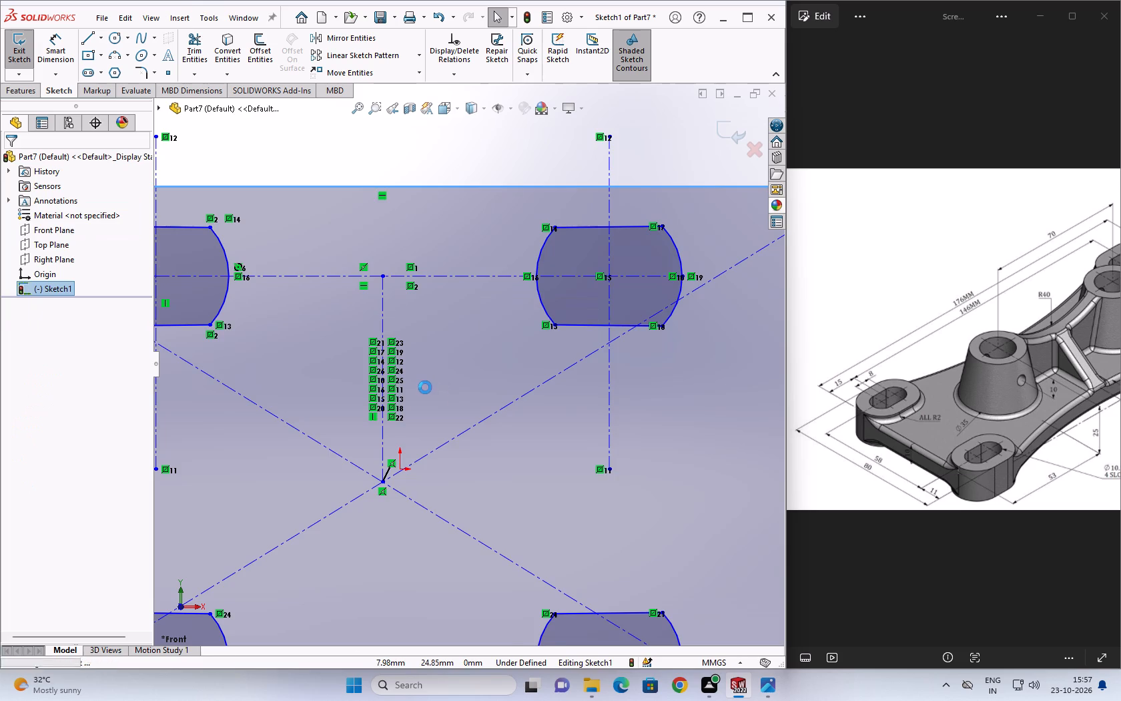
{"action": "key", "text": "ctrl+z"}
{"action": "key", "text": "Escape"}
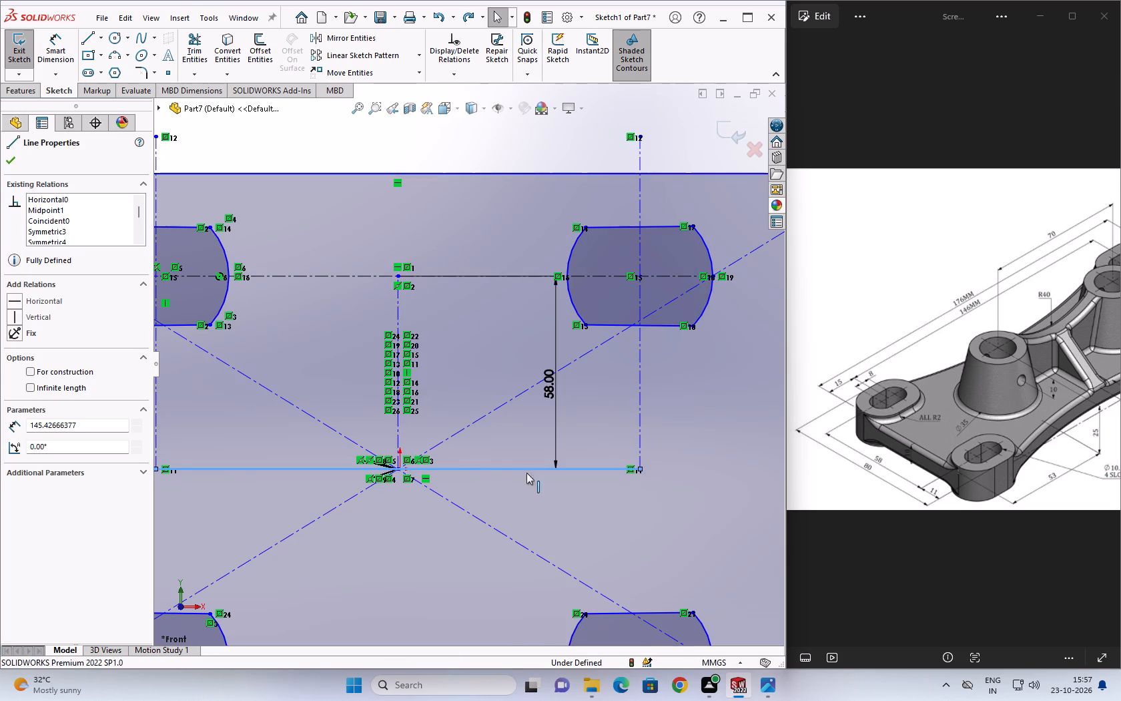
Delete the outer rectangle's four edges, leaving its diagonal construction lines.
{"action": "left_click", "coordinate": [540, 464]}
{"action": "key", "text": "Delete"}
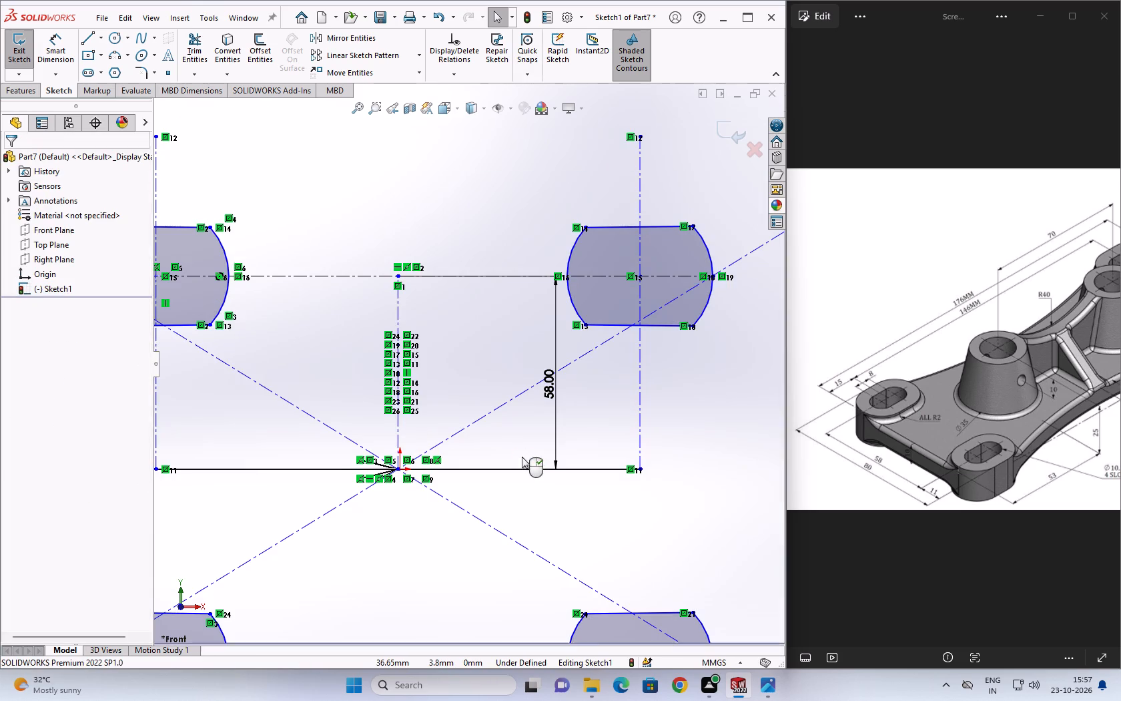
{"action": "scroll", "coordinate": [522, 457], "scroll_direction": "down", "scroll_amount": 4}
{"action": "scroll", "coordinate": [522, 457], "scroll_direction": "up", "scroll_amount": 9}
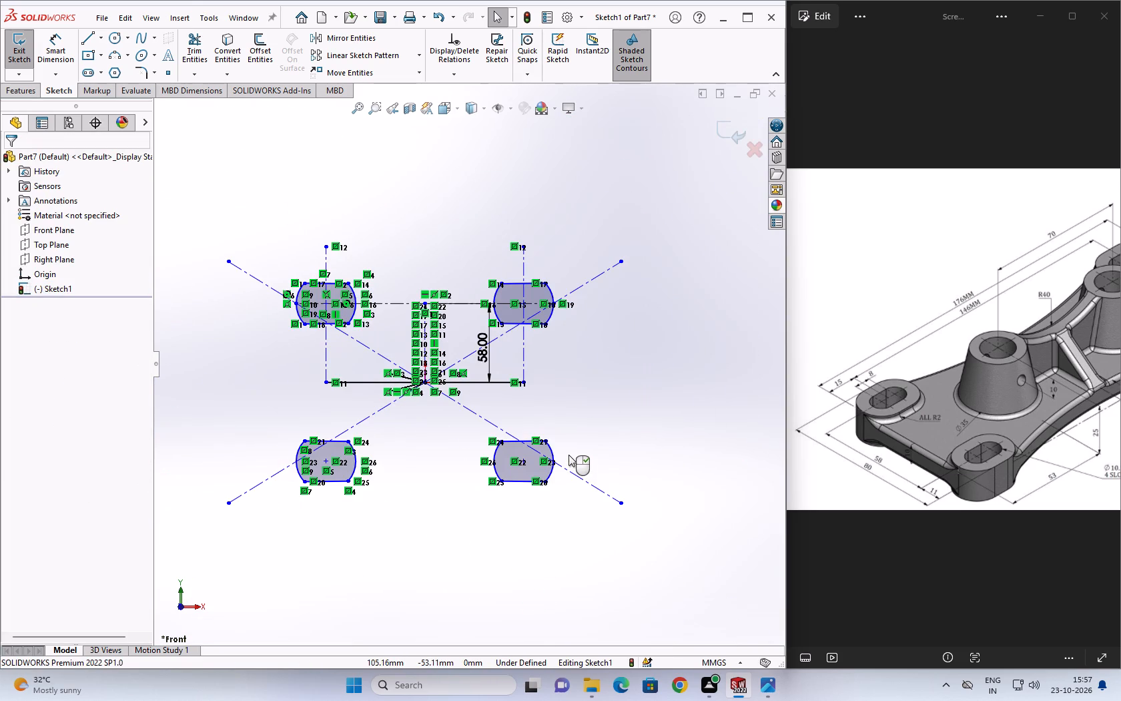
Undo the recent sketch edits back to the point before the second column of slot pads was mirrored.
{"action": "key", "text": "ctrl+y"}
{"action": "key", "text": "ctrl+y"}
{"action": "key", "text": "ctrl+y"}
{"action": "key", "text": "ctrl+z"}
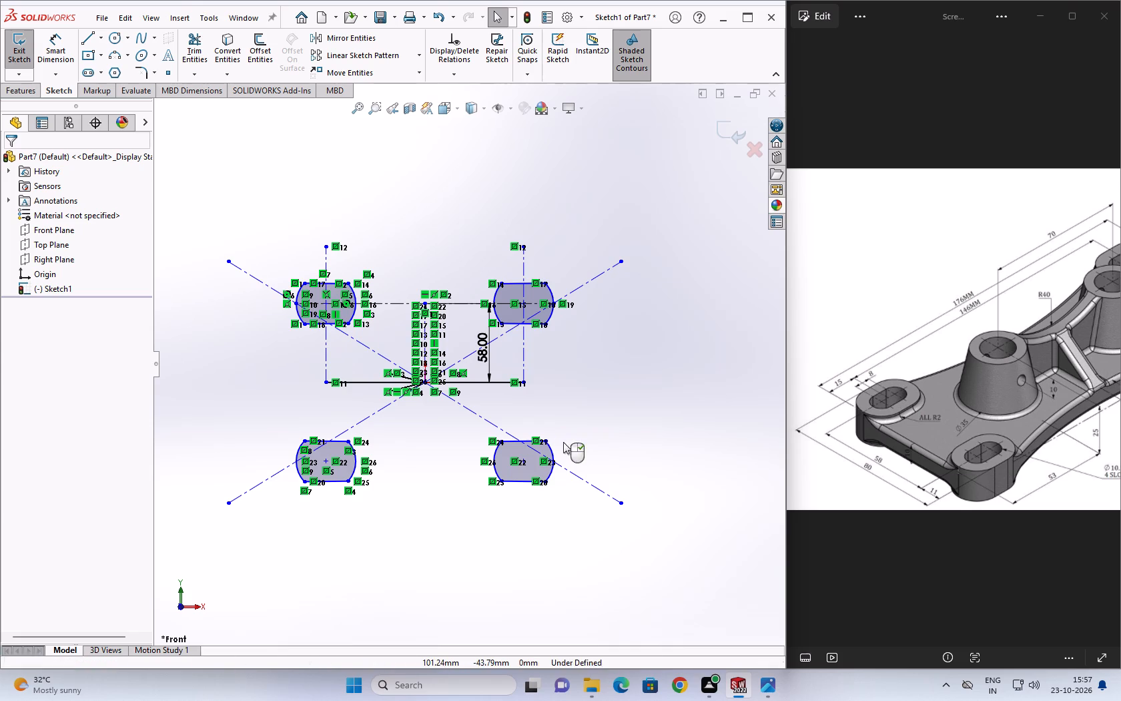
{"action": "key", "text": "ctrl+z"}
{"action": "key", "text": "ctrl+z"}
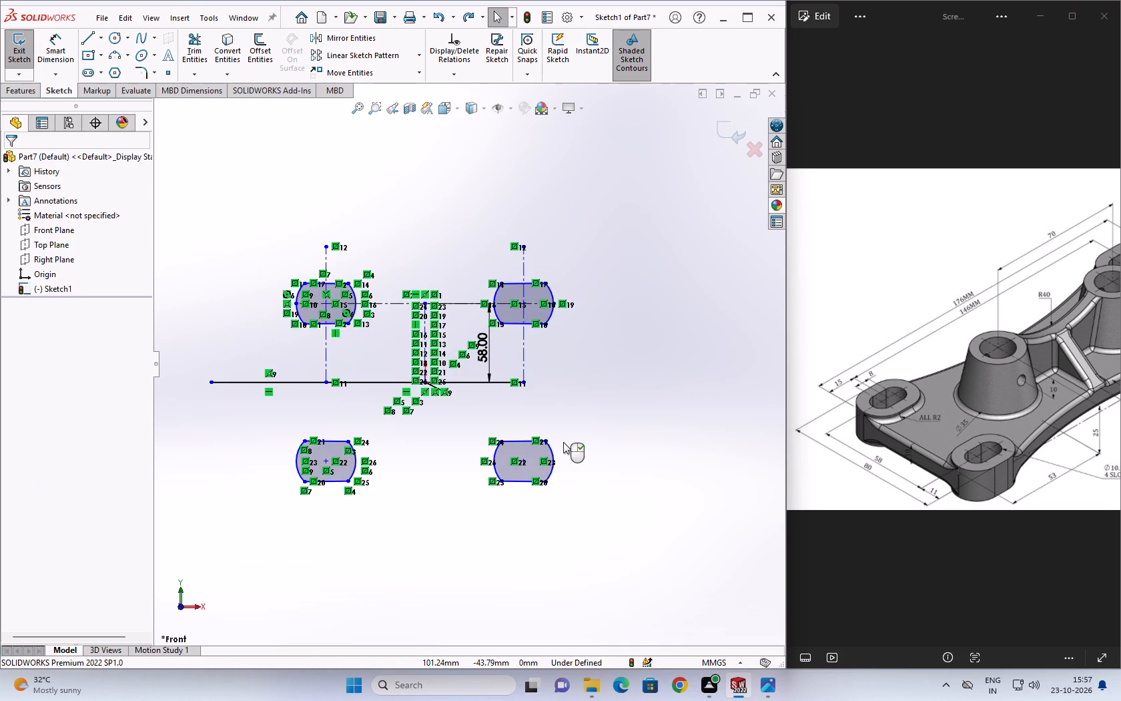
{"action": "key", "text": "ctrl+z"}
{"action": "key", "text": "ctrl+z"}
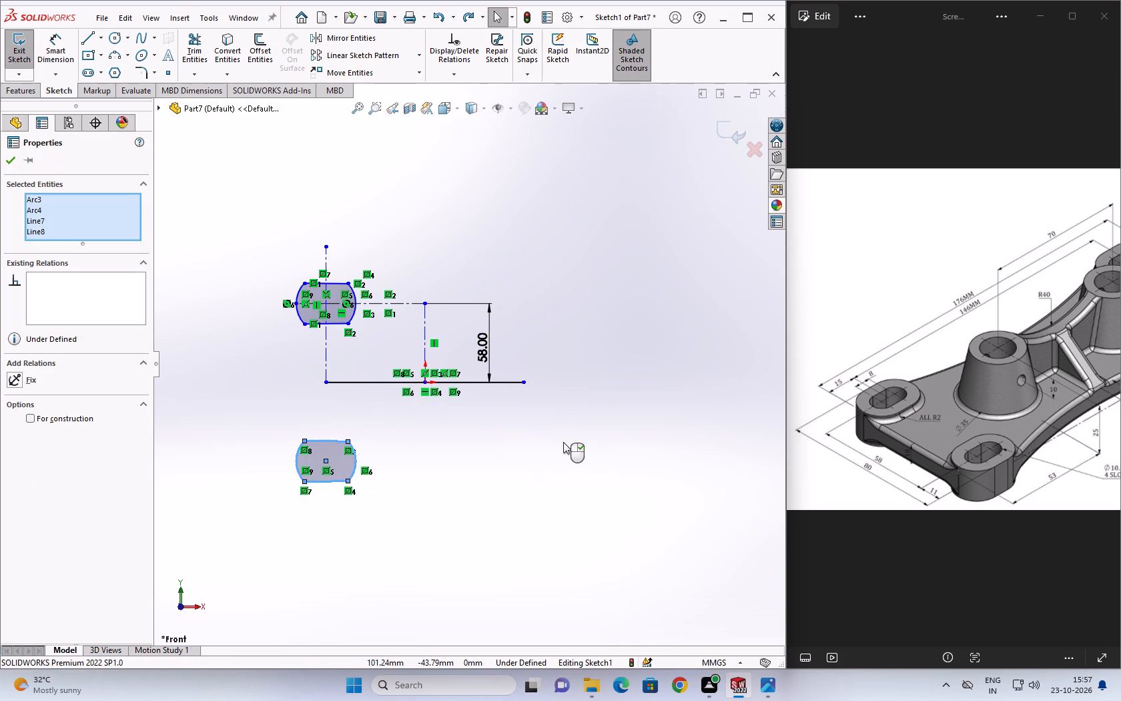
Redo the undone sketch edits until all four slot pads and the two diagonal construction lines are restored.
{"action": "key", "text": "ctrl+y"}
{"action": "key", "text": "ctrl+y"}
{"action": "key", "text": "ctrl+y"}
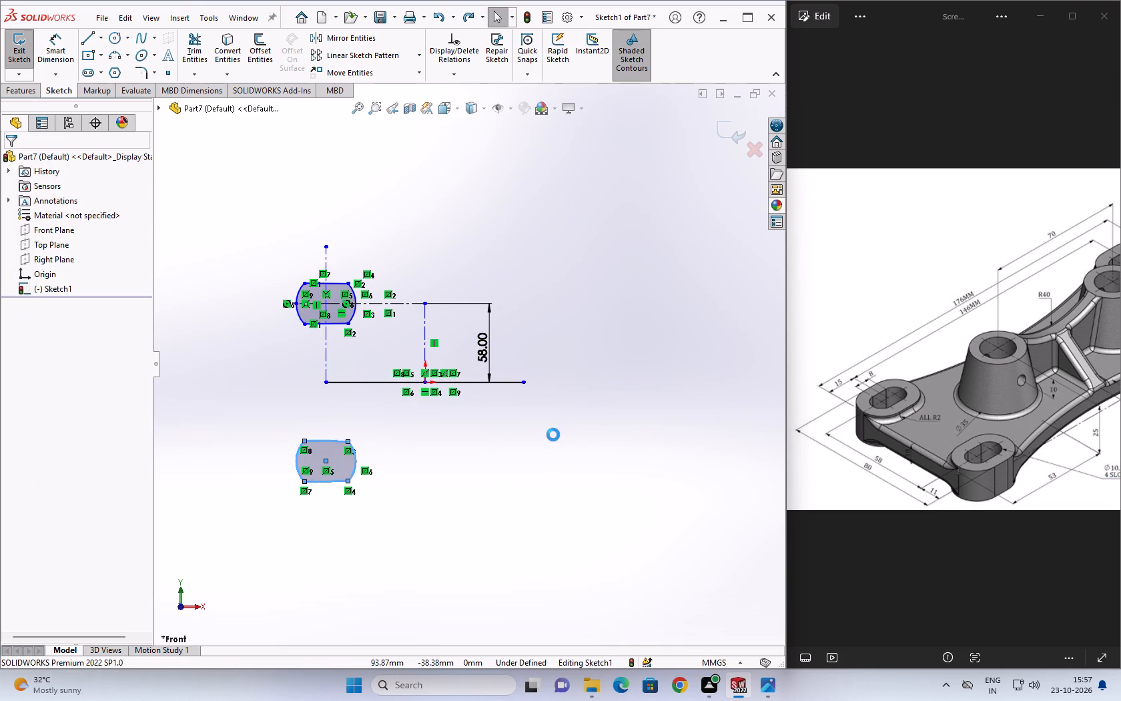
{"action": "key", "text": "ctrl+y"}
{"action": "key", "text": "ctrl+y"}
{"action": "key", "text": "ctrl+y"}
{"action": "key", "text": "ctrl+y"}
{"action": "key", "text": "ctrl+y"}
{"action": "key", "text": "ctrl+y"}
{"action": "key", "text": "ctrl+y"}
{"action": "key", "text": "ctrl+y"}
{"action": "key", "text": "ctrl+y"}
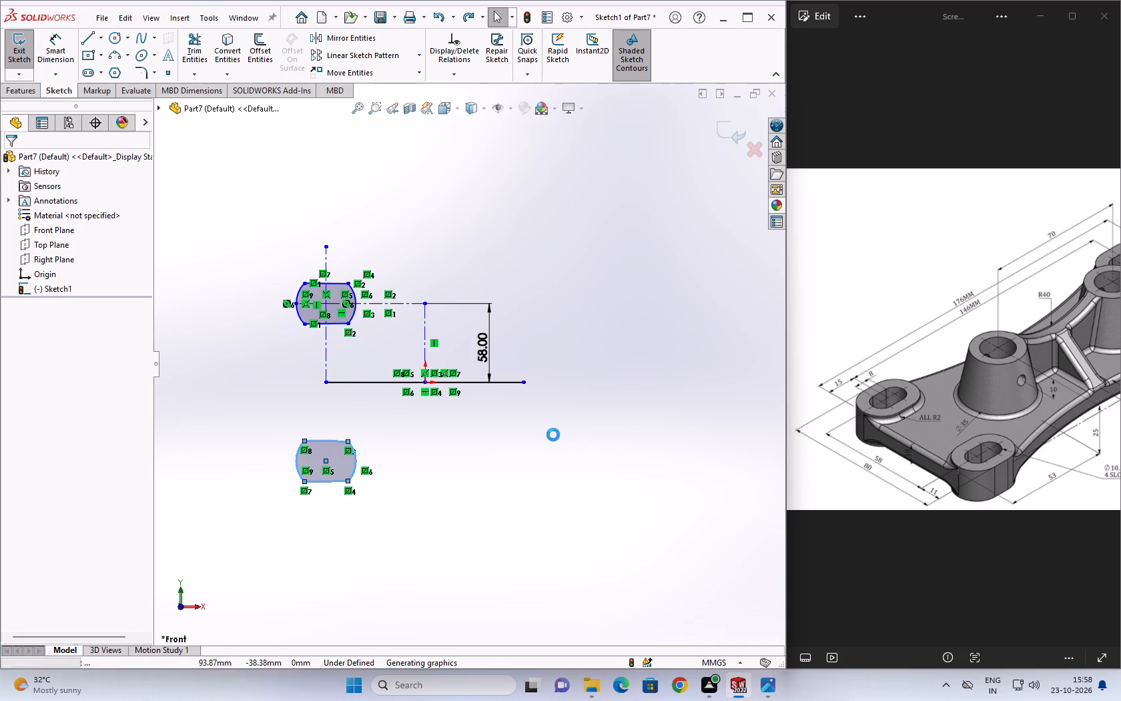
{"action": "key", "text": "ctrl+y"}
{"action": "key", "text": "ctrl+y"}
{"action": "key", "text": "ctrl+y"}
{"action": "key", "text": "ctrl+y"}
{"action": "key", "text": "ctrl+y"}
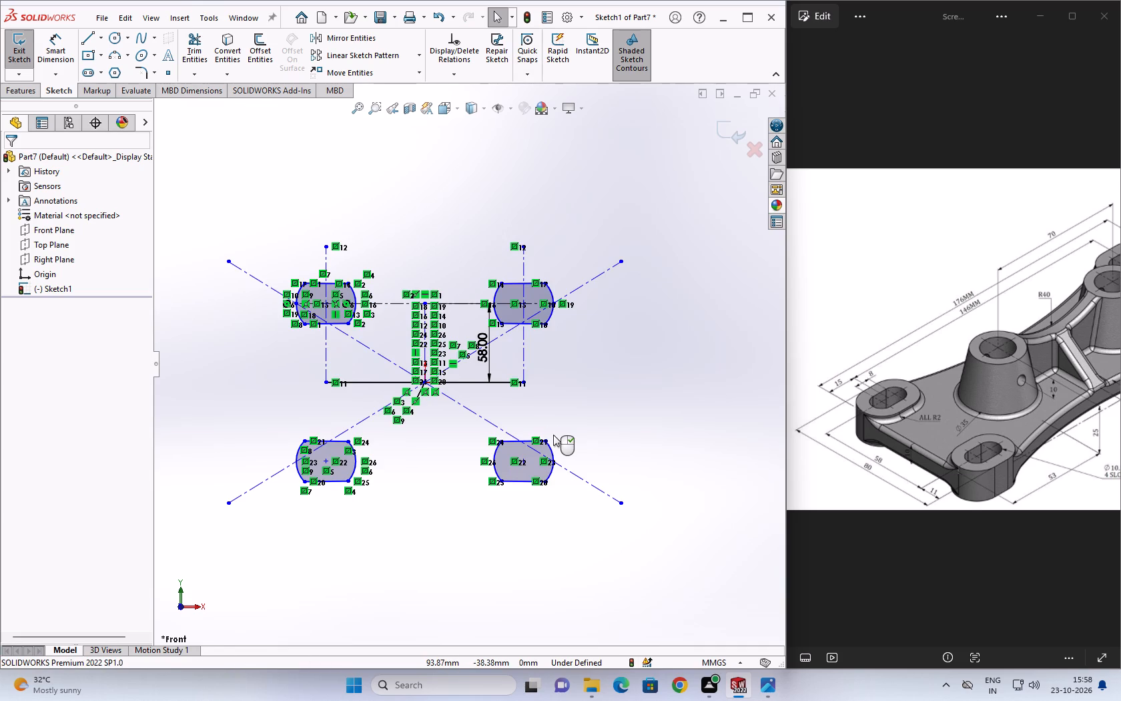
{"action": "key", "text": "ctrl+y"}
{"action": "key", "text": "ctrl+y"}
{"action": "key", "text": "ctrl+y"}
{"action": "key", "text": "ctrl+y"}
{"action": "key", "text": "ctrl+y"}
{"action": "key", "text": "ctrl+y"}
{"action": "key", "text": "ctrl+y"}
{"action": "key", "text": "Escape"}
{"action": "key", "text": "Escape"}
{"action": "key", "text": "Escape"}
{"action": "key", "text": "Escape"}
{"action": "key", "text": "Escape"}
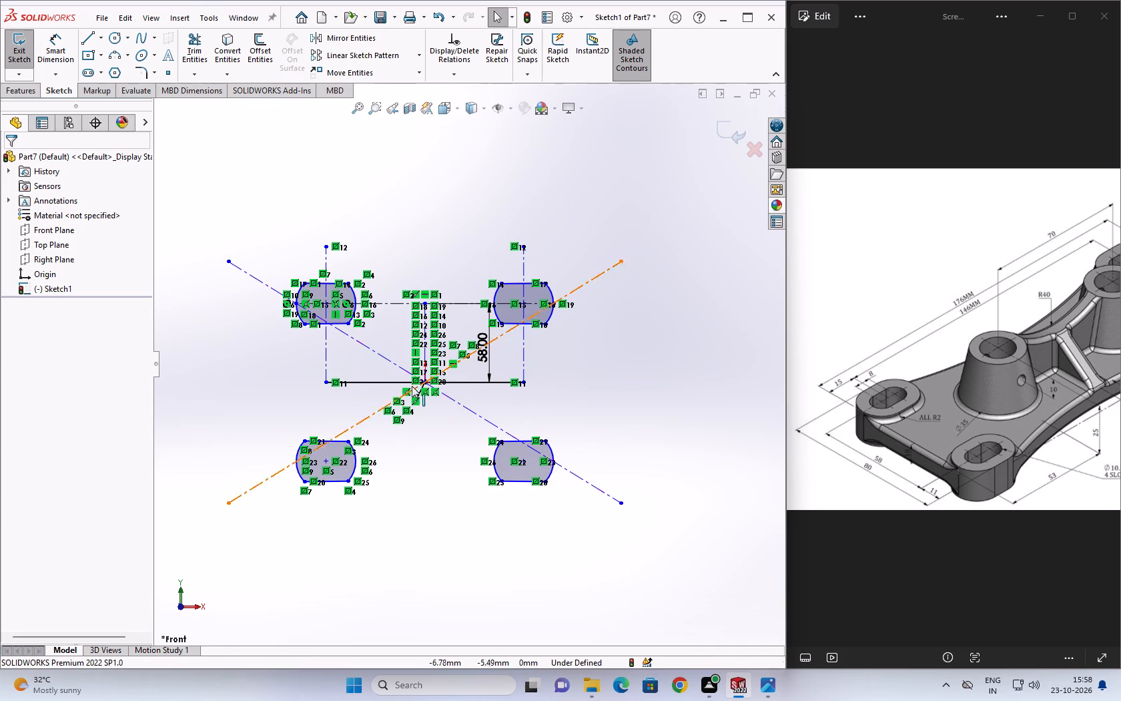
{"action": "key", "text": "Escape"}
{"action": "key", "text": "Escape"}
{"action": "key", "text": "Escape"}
Delete the two leftover diagonal construction lines of the removed outer rectangle.
{"action": "left_click_drag", "start_coordinate": [649, 531], "coordinate": [600, 446]}
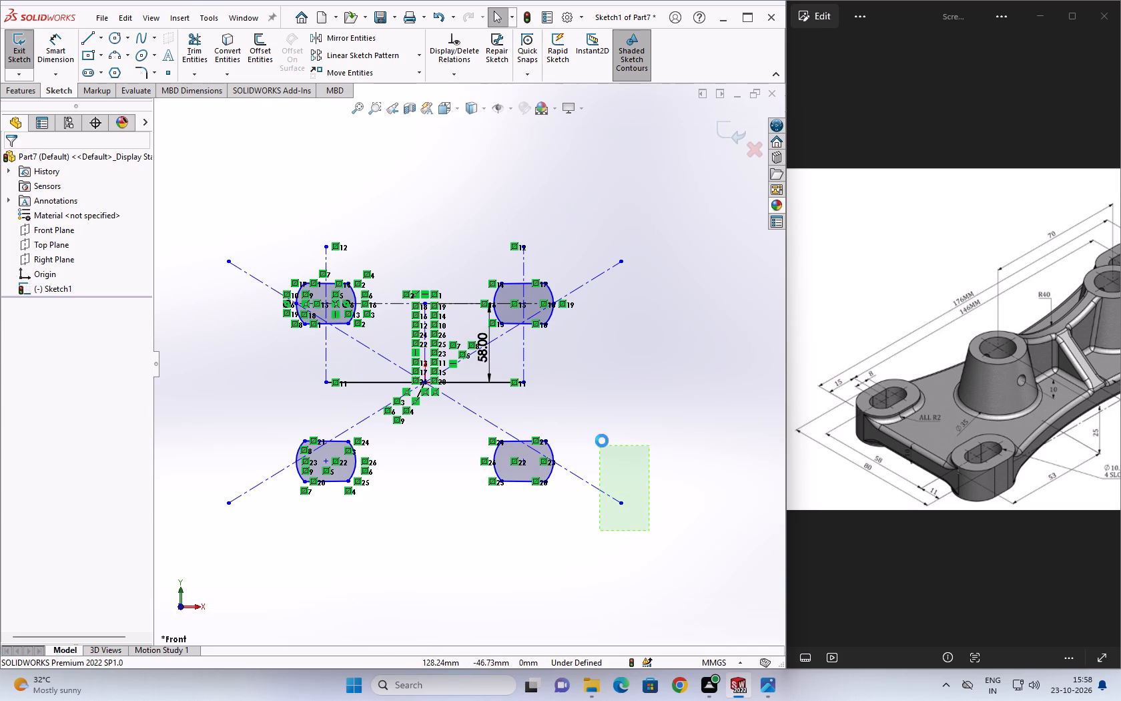
{"action": "key", "text": "Delete"}
{"action": "left_click_drag", "start_coordinate": [683, 365], "coordinate": [593, 200]}
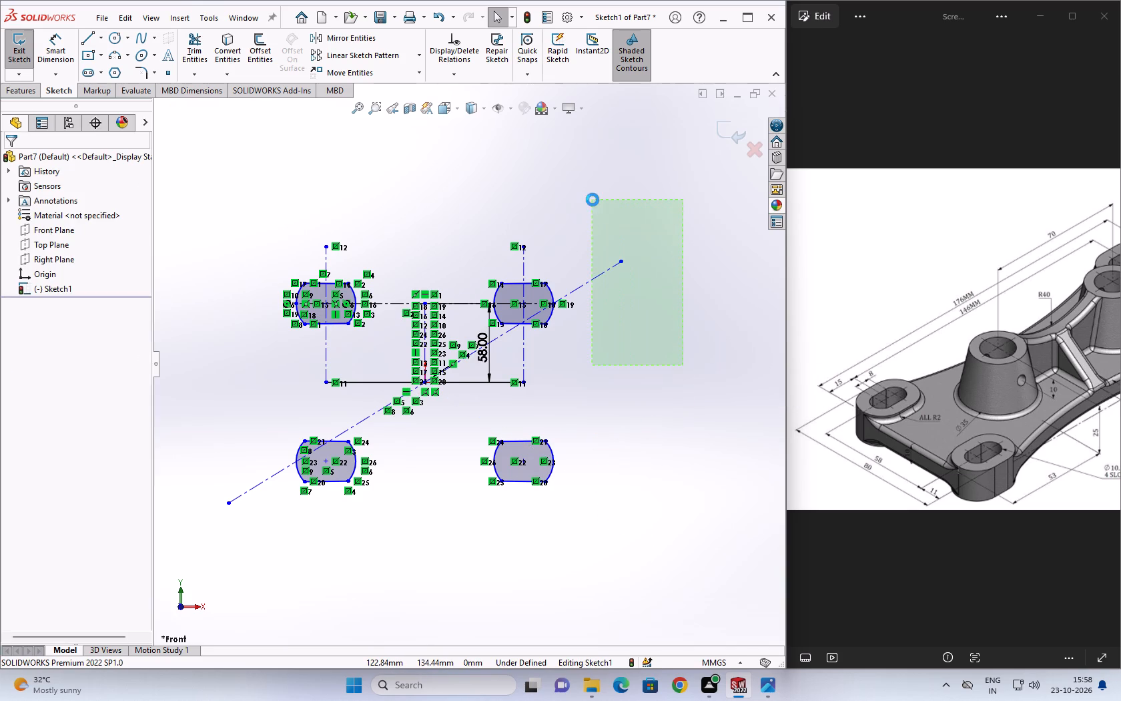
{"action": "key", "text": "Delete"}
Delete the horizontal base line with its 58 mm dimension and the vertical construction lines through the origin and the right-hand pads.
{"action": "left_click_drag", "start_coordinate": [540, 419], "coordinate": [360, 346]}
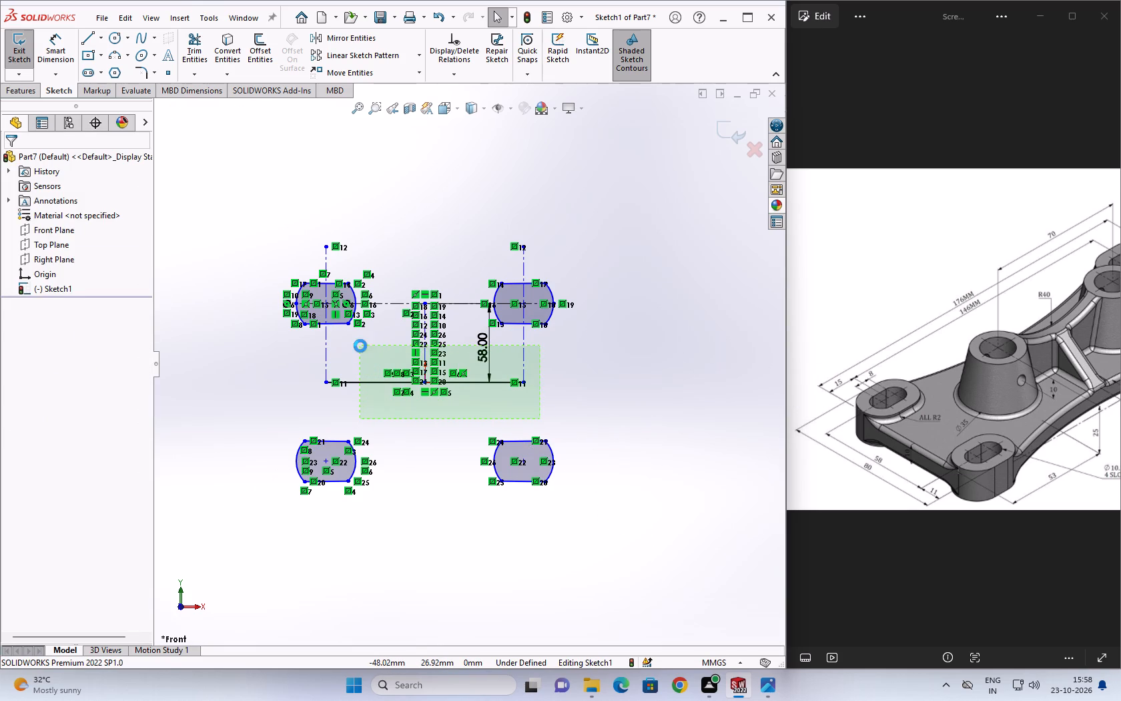
{"action": "key", "text": "Delete"}
Sketch a center rectangle from the origin around all four slot pads, about 252 mm wide and 183 mm high.
{"action": "left_click", "coordinate": [89, 55]}
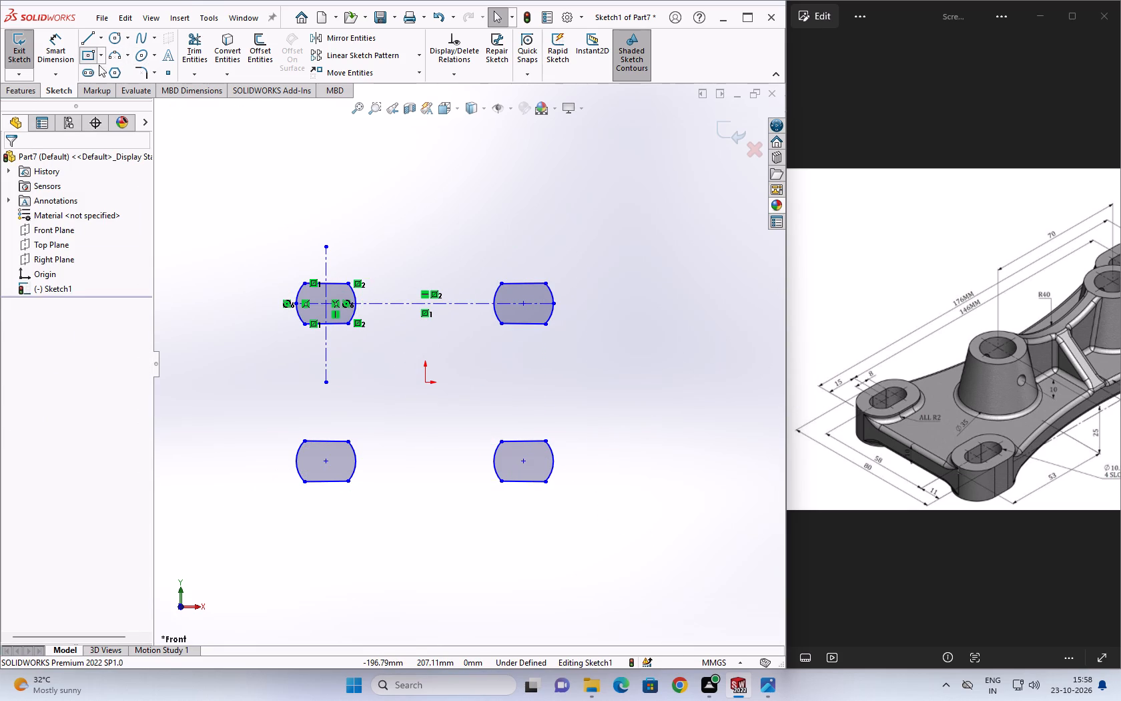
{"action": "left_click", "coordinate": [427, 381]}
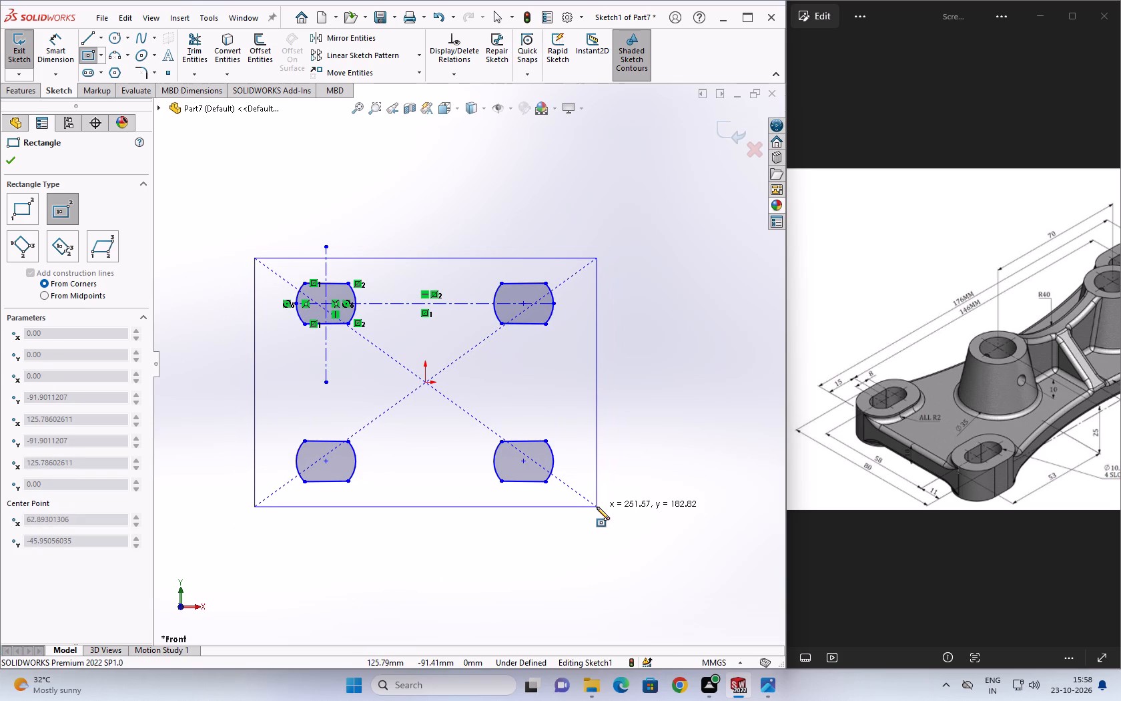
{"action": "left_click", "coordinate": [597, 507]}
{"action": "key", "text": "Escape"}
{"action": "key", "text": "Escape"}
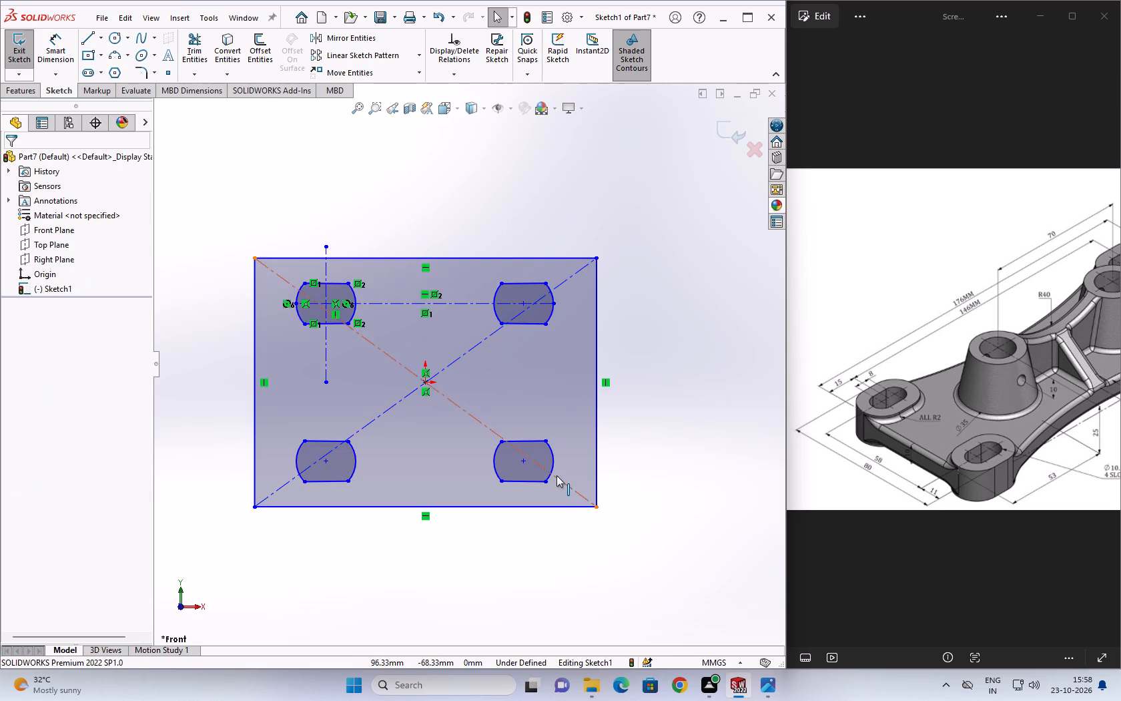
{"action": "key", "text": "Escape"}
{"action": "key", "text": "Escape"}
{"action": "key", "text": "Escape"}
{"action": "key", "text": "Escape"}
{"action": "key", "text": "Escape"}
{"action": "key", "text": "Escape"}
{"action": "key", "text": "Escape"}
{"action": "key", "text": "Escape"}
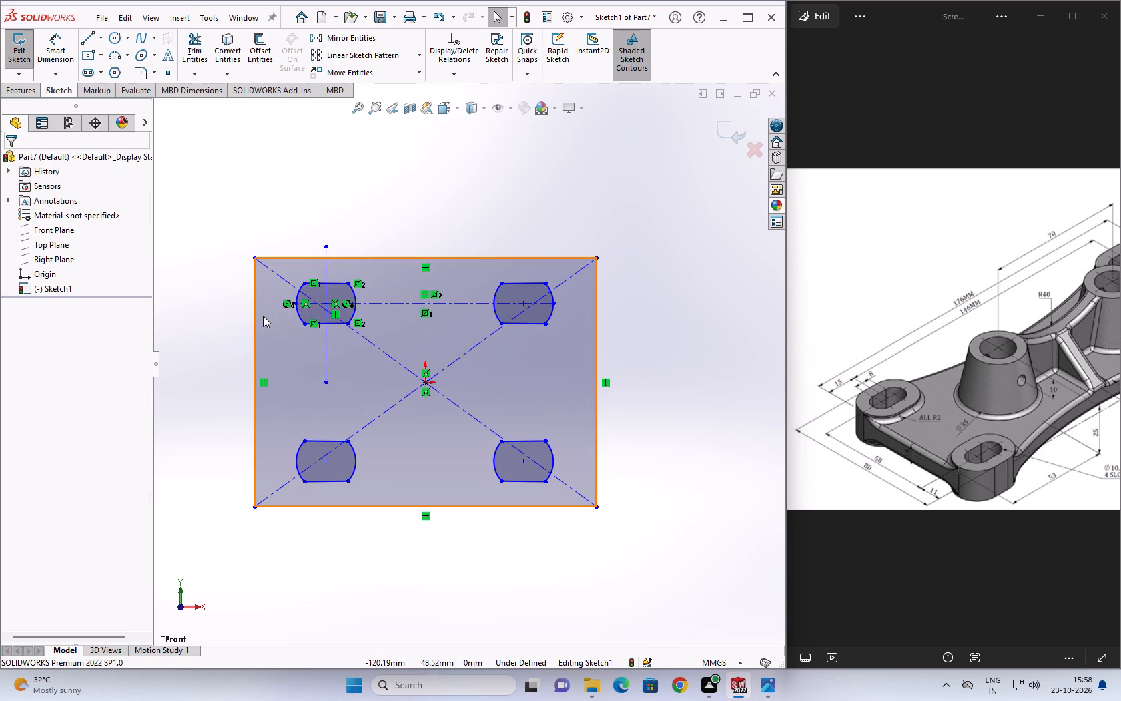
{"action": "key", "text": "Escape"}
{"action": "key", "text": "Escape"}
{"action": "key", "text": "Escape"}
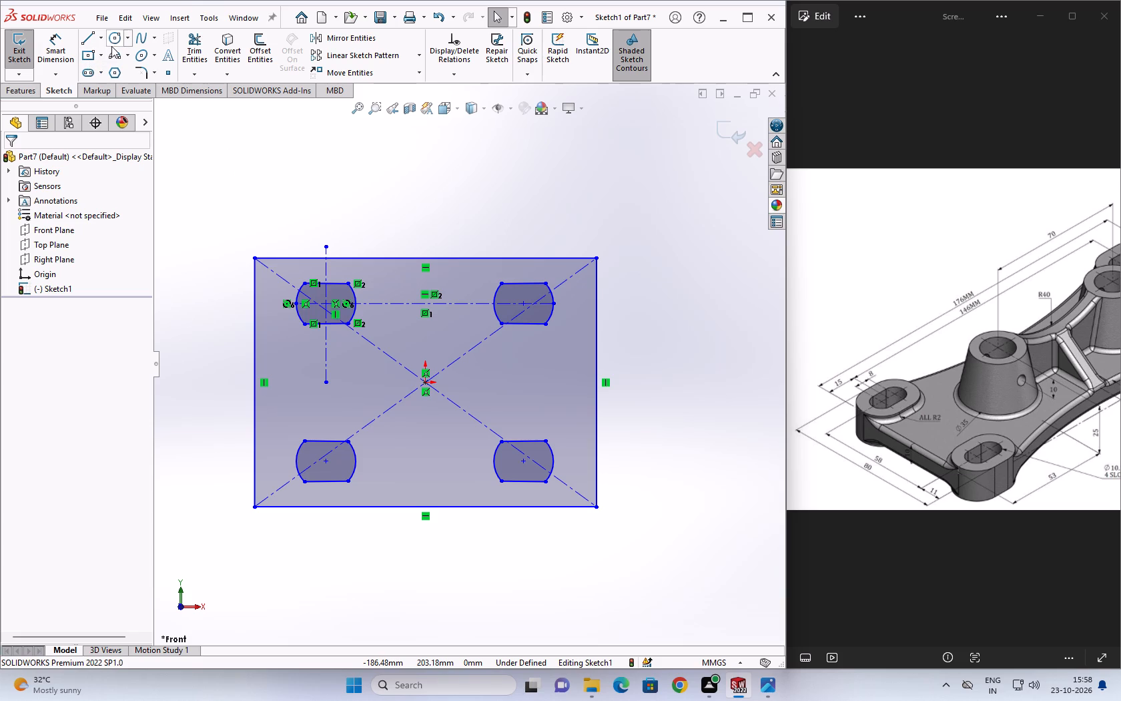
Sketch a three-point arc across the rectangle's upper-left corner, bulging outward, with a radius of 30 mm.
{"action": "left_click", "coordinate": [112, 54]}
{"action": "scroll", "coordinate": [249, 210], "scroll_direction": "down", "scroll_amount": 2}
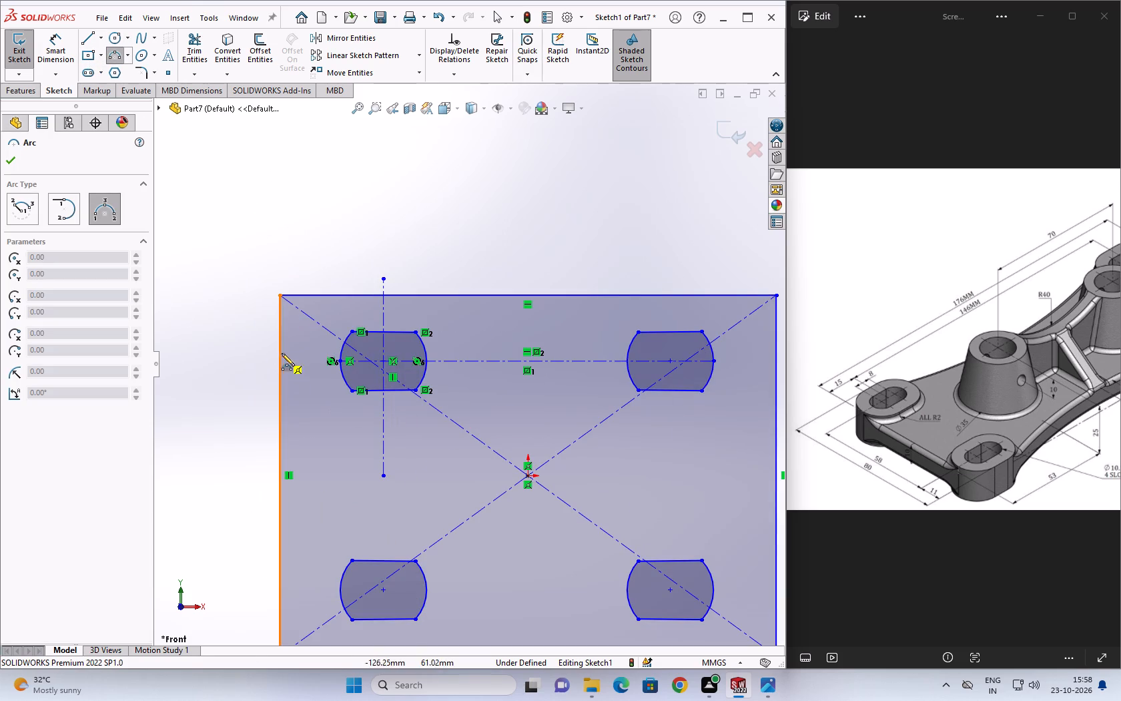
{"action": "left_click", "coordinate": [282, 348]}
{"action": "left_click", "coordinate": [326, 297]}
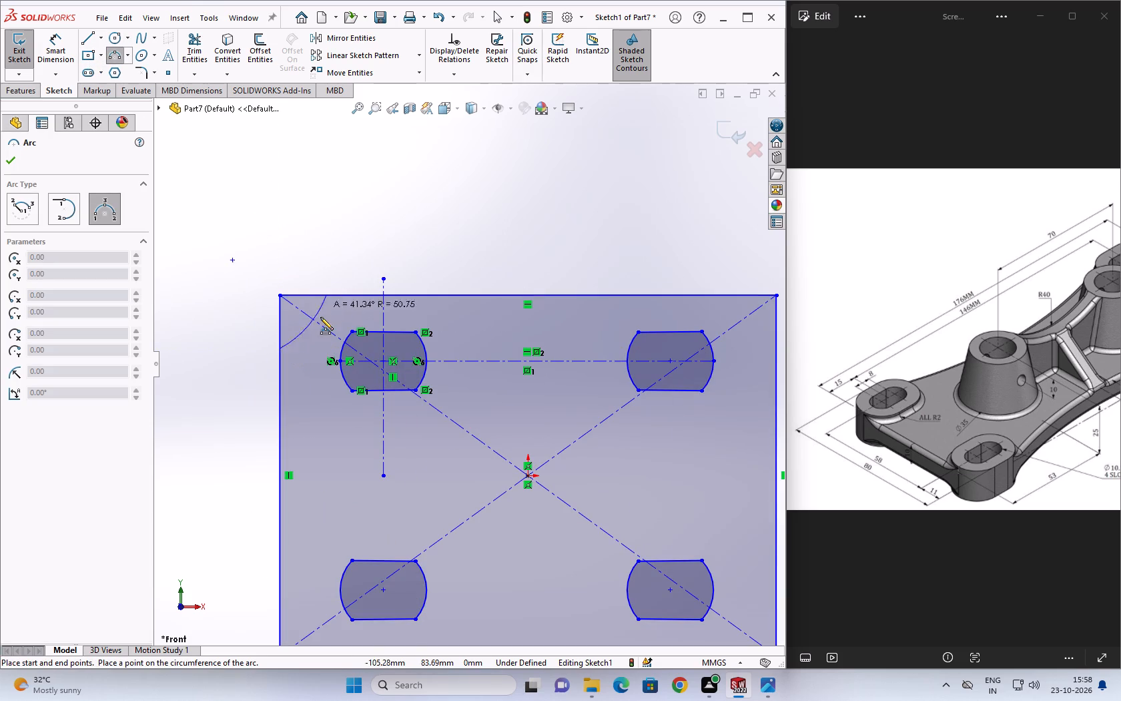
{"action": "left_click", "coordinate": [299, 311]}
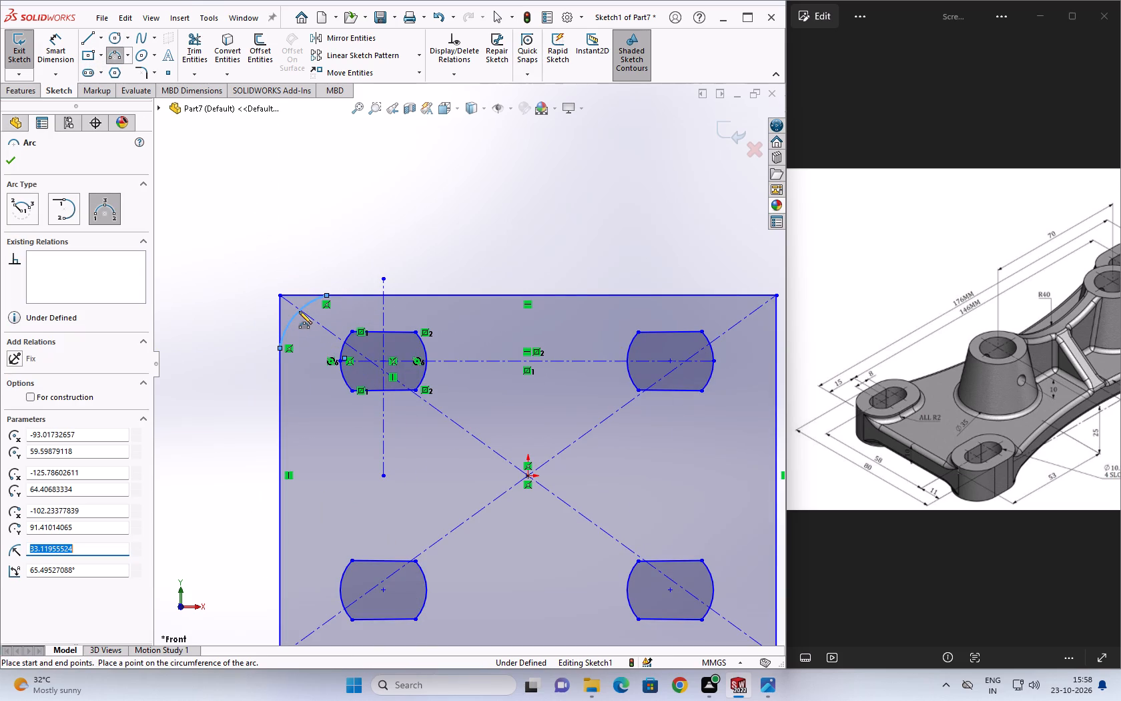
{"action": "type", "text": "30"}
{"action": "key", "text": "Return"}
{"action": "key", "text": "Escape"}
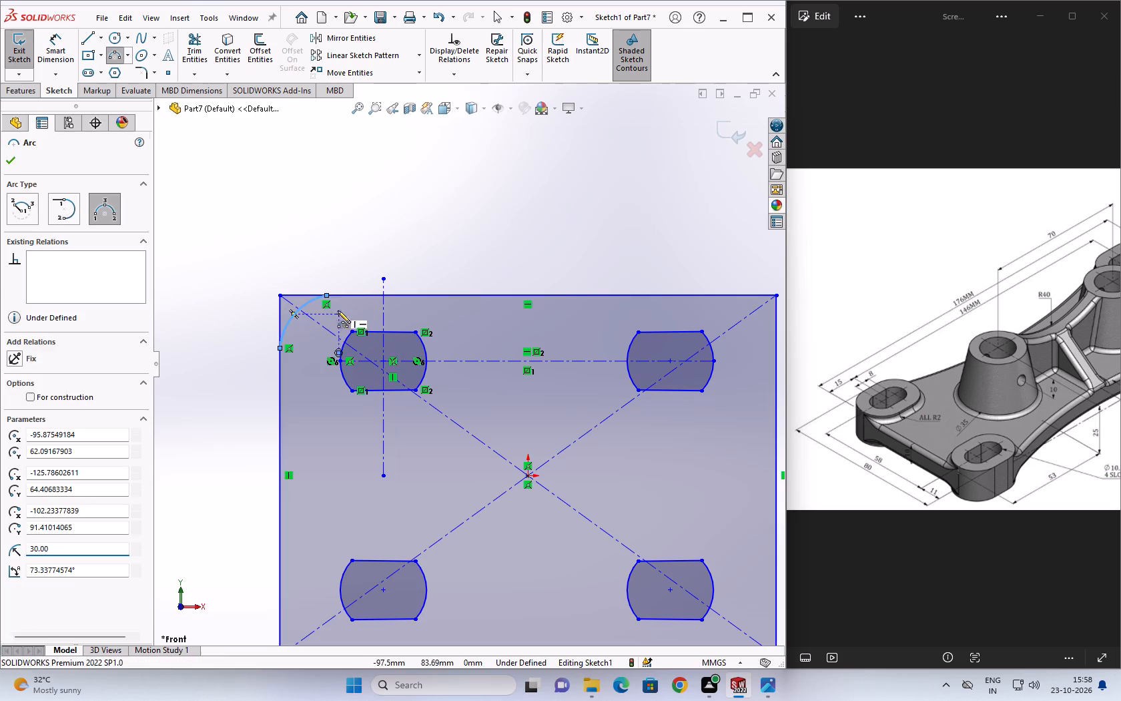
{"action": "key", "text": "Escape"}
Draw a vertical centerline from the origin up past the rectangle's top edge.
{"action": "left_click", "coordinate": [102, 43]}
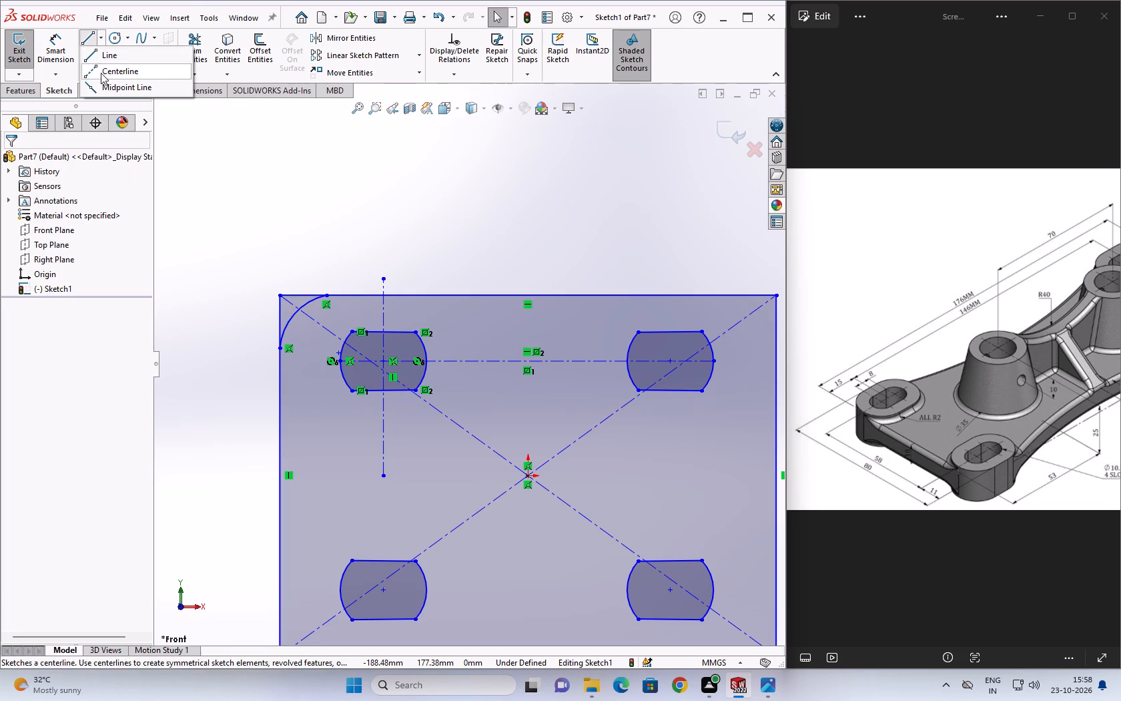
{"action": "left_click", "coordinate": [101, 73]}
{"action": "left_click", "coordinate": [528, 479]}
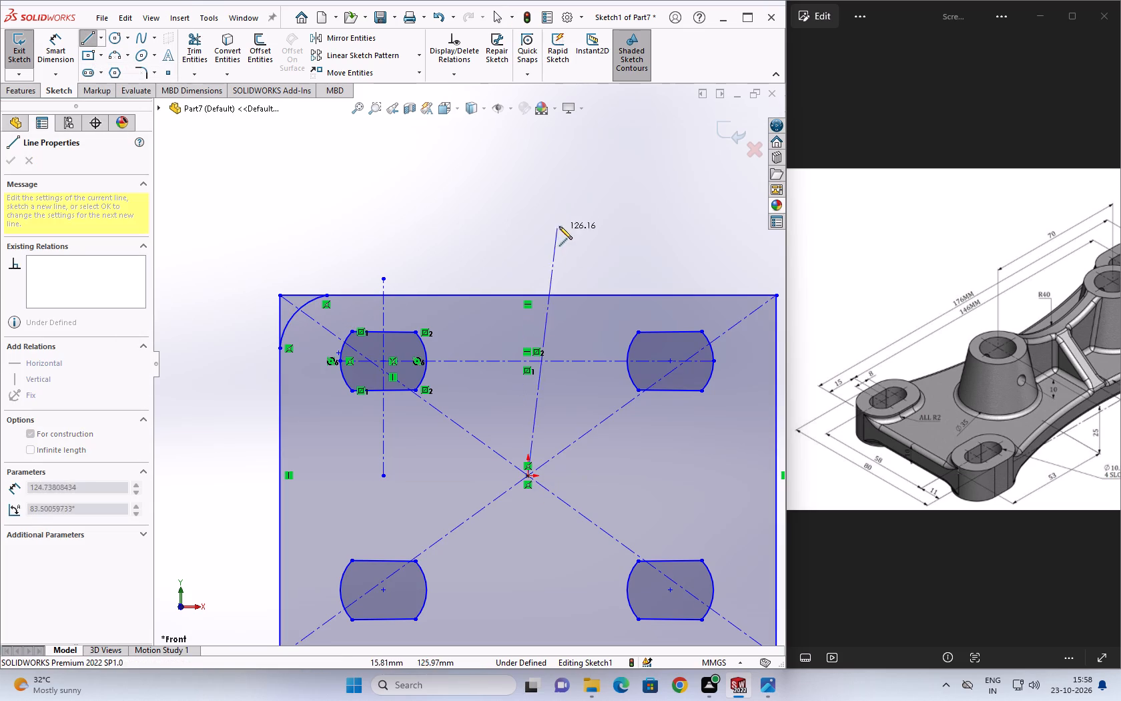
{"action": "left_click", "coordinate": [528, 198]}
{"action": "key", "text": "Escape"}
{"action": "key", "text": "Escape"}
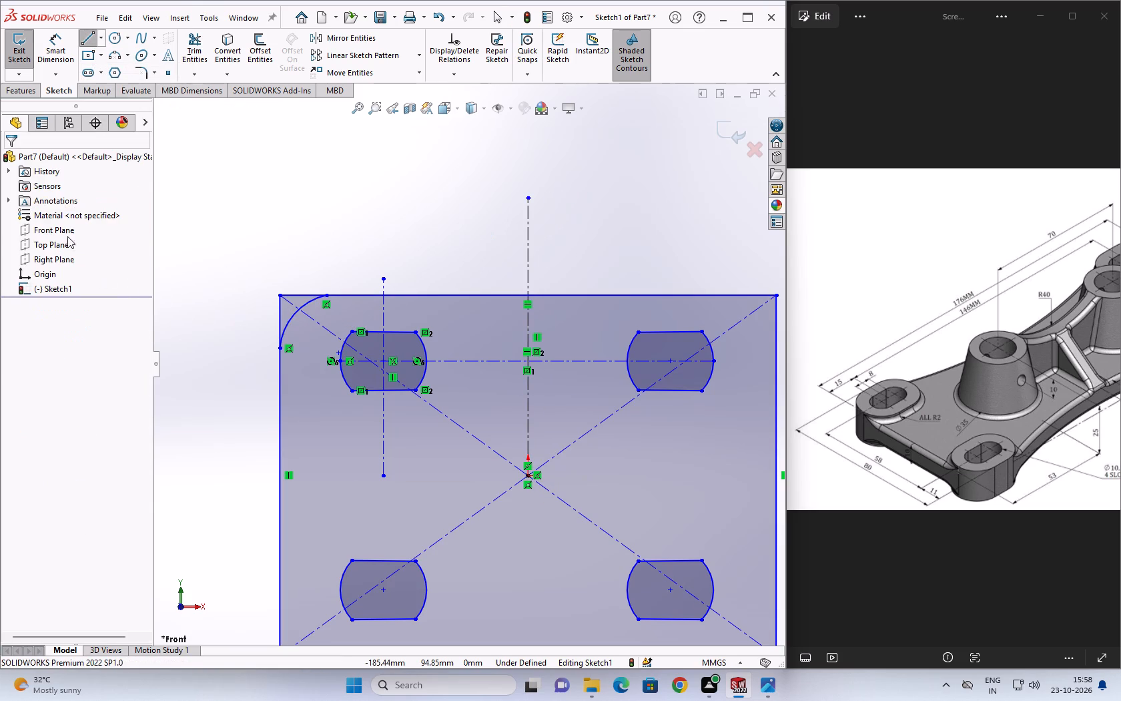
Mirror the upper-left corner arc about the new vertical centerline to the rectangle's upper-right corner.
{"action": "left_click", "coordinate": [330, 39]}
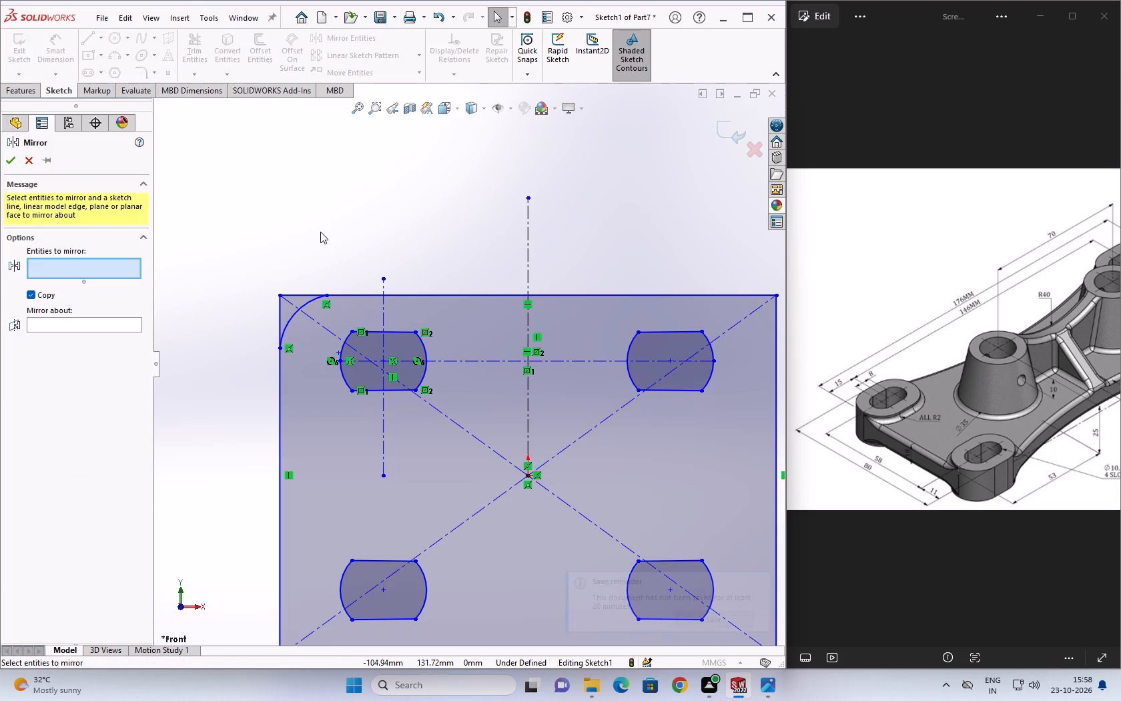
{"action": "left_click", "coordinate": [302, 303]}
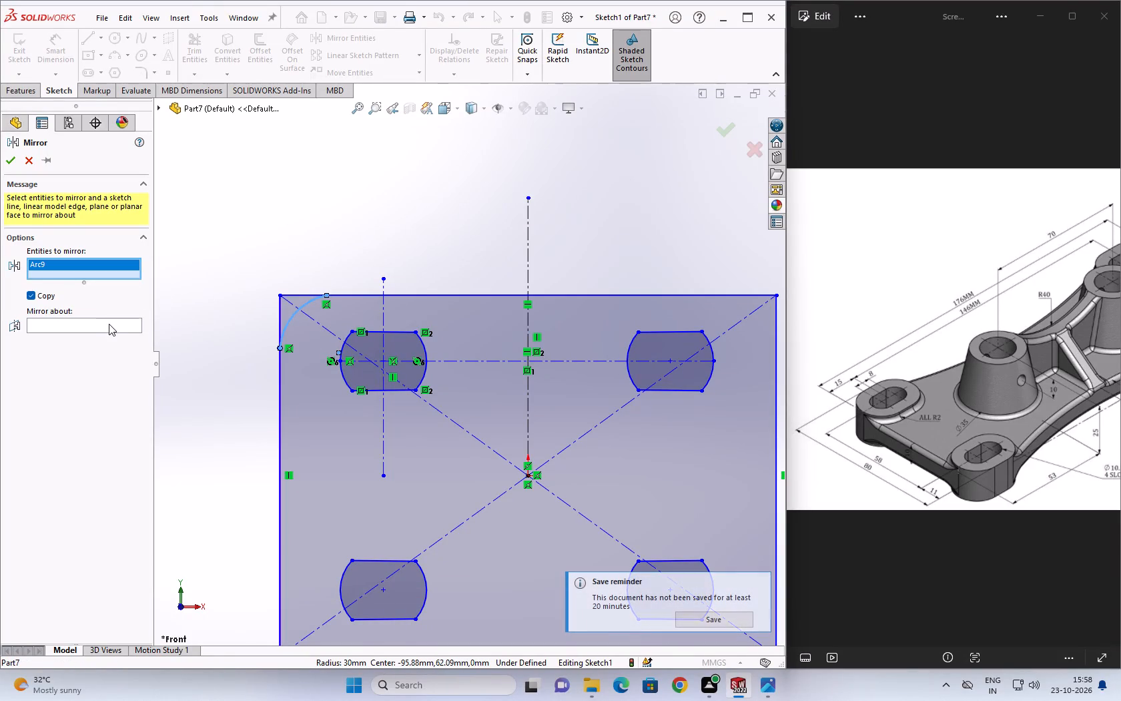
{"action": "left_click", "coordinate": [109, 324]}
{"action": "left_click", "coordinate": [530, 233]}
{"action": "scroll", "coordinate": [559, 251], "scroll_direction": "up", "scroll_amount": 3}
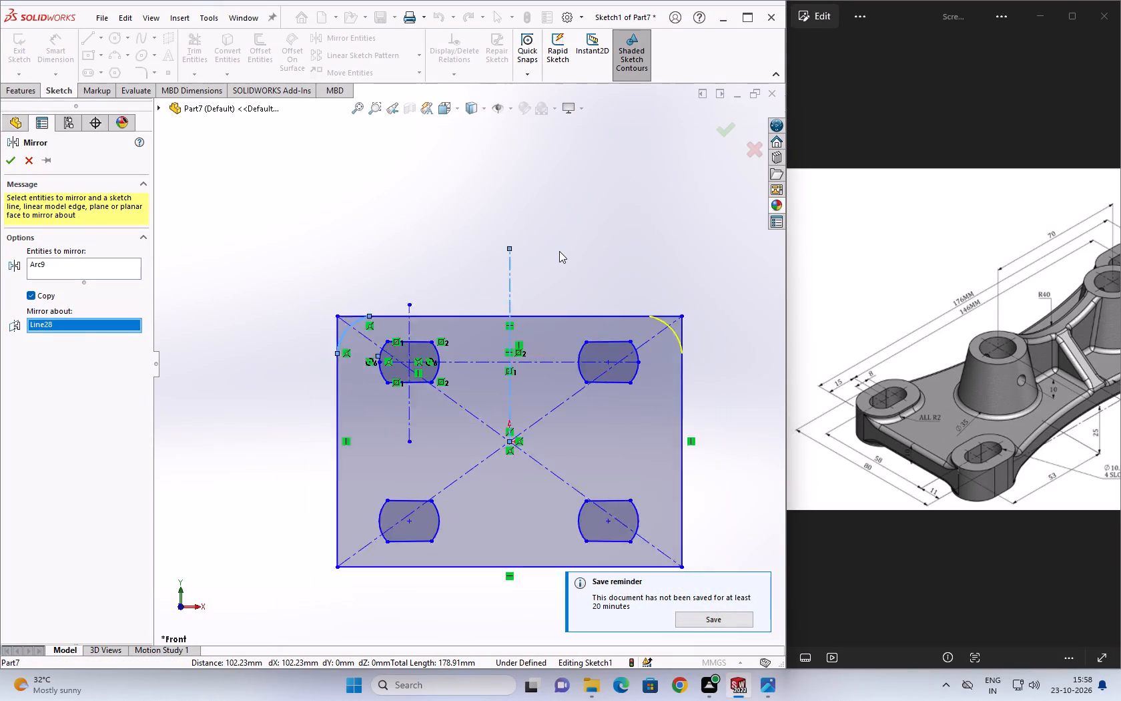
{"action": "scroll", "coordinate": [559, 251], "scroll_direction": "down", "scroll_amount": 3}
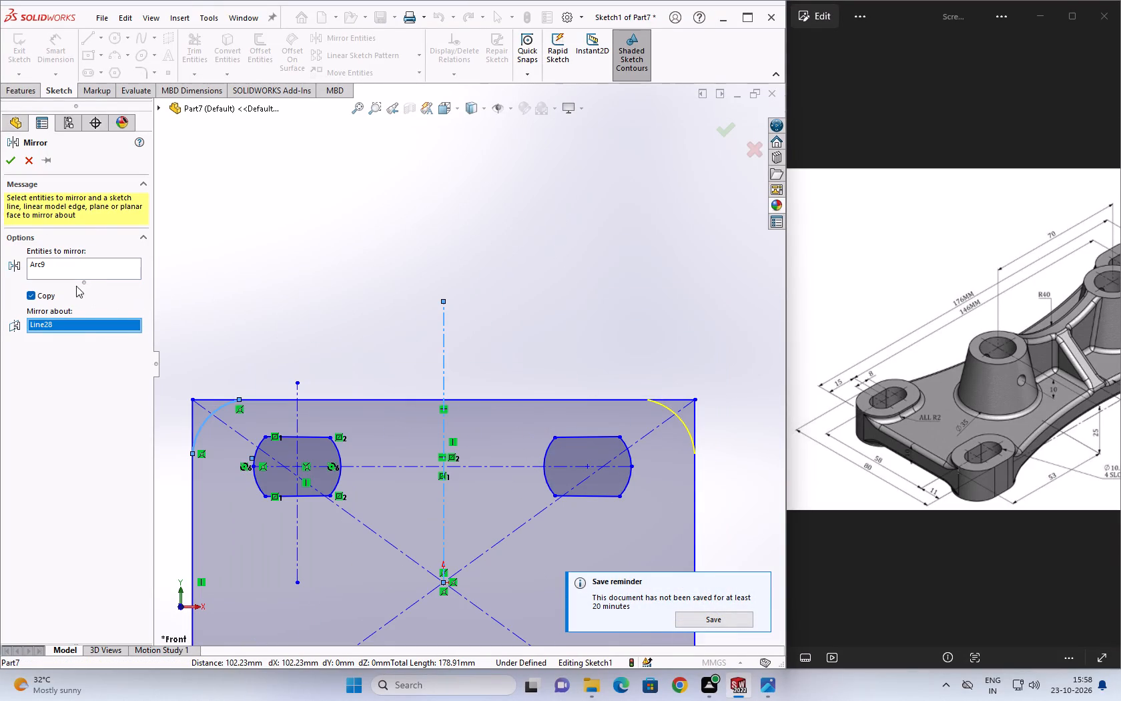
{"action": "left_click", "coordinate": [15, 161]}
{"action": "key", "text": "Escape"}
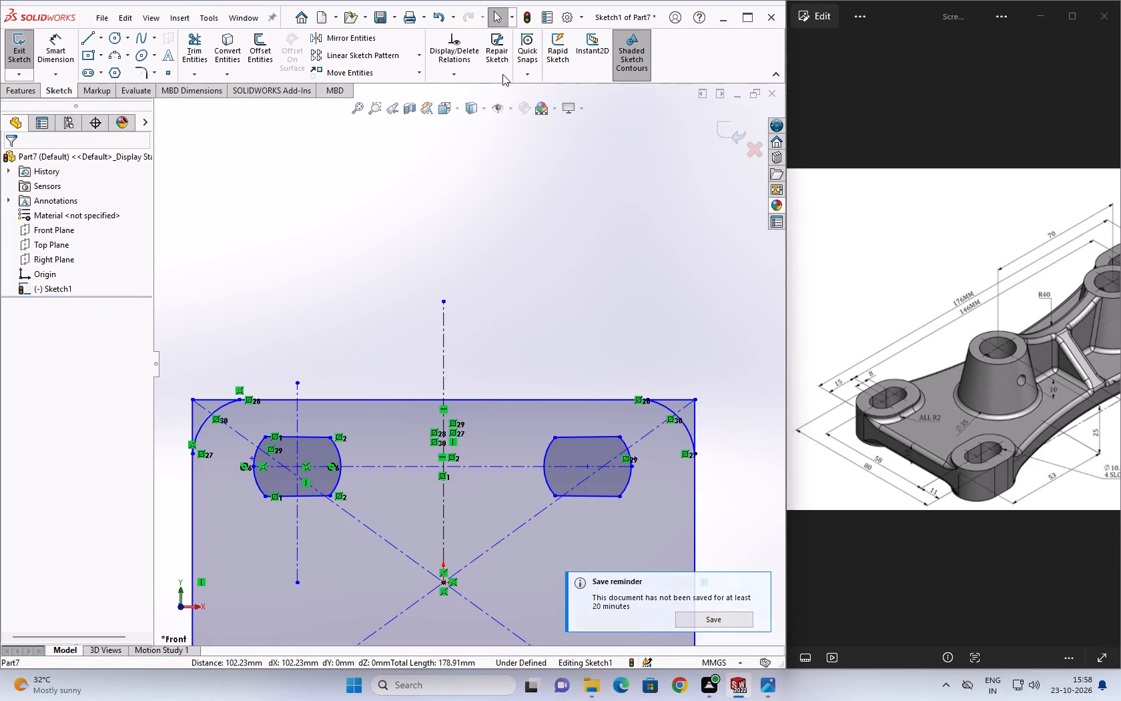
Trim the rectangle's edges outside both upper corner arcs, along with the diagonal stub in the upper-left corner.
{"action": "left_click", "coordinate": [199, 48]}
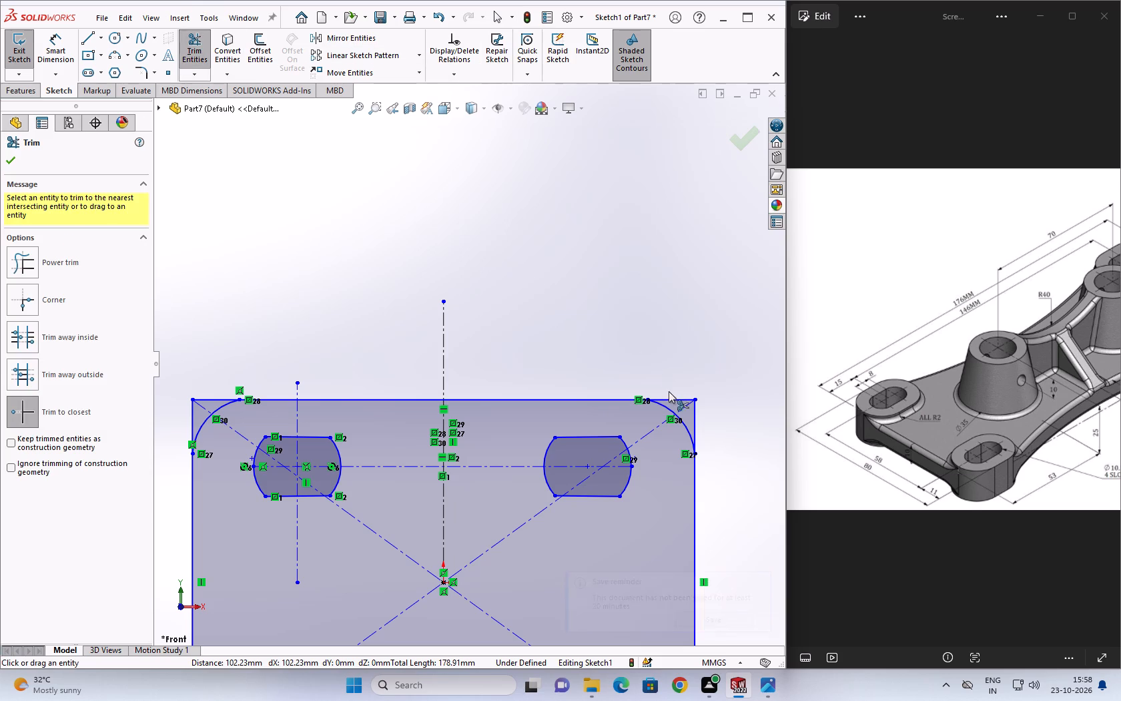
{"action": "left_click", "coordinate": [672, 397]}
{"action": "left_click", "coordinate": [693, 419]}
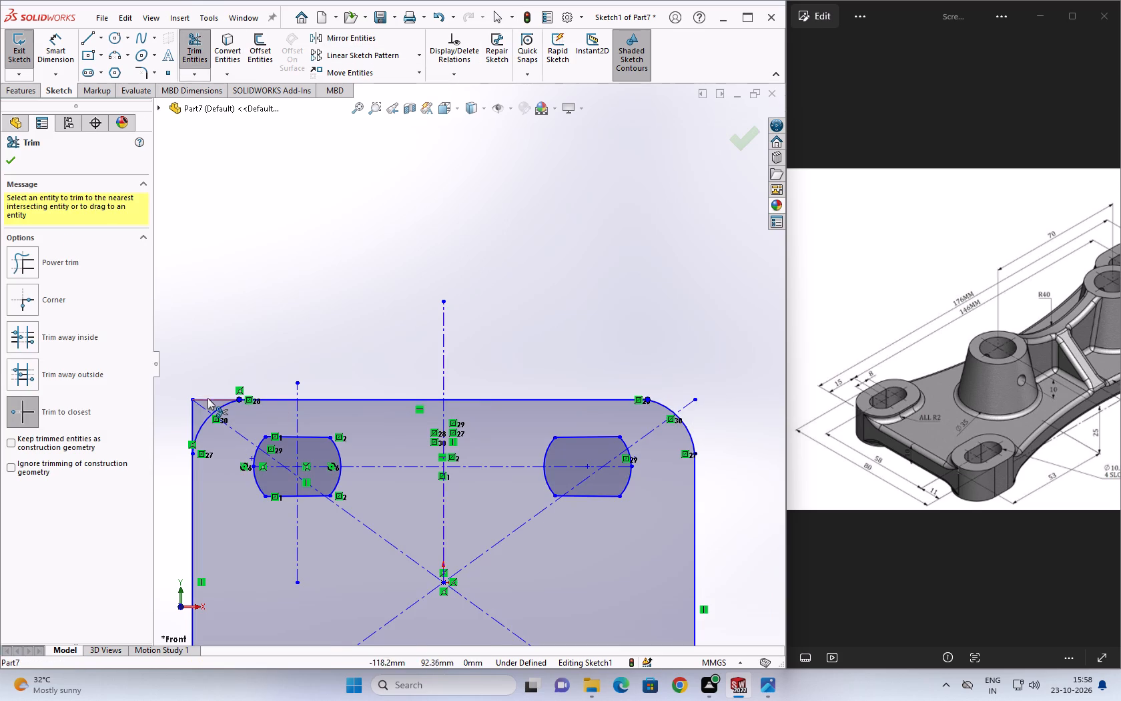
{"action": "left_click", "coordinate": [208, 398]}
{"action": "left_click", "coordinate": [193, 411]}
{"action": "left_click", "coordinate": [204, 405]}
{"action": "key", "text": "Escape"}
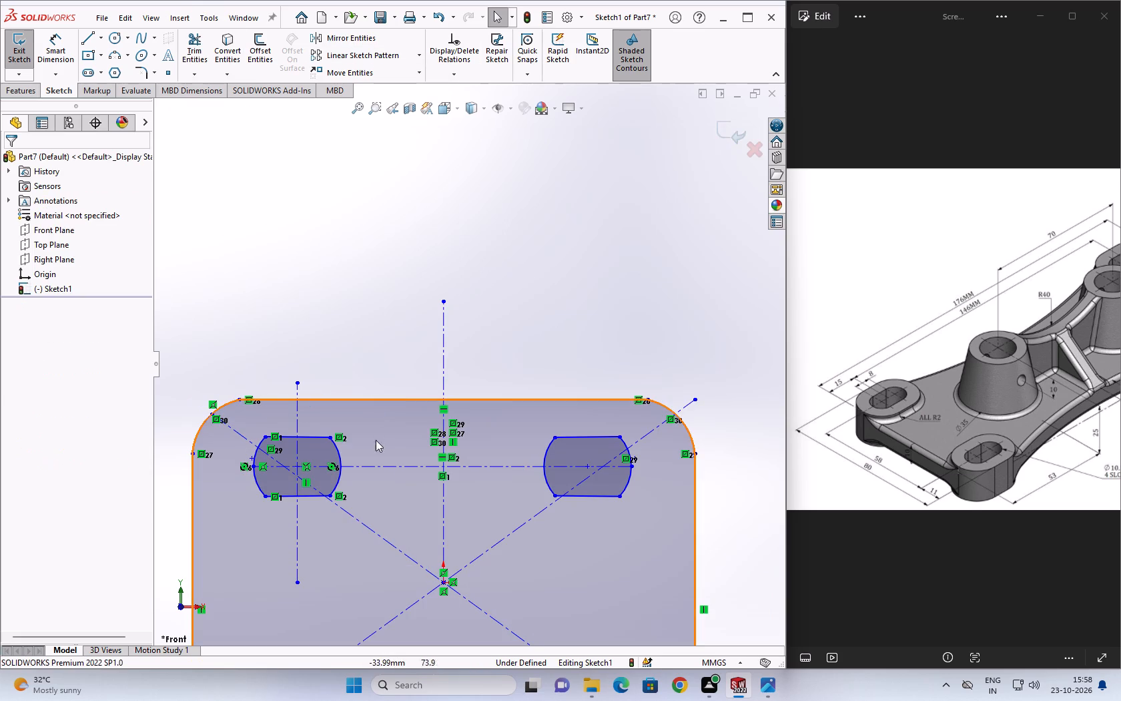
Delete the rectangle's two diagonal construction lines and the horizontal centerline running through the upper pads.
{"action": "left_click", "coordinate": [381, 538]}
{"action": "key", "text": "Delete"}
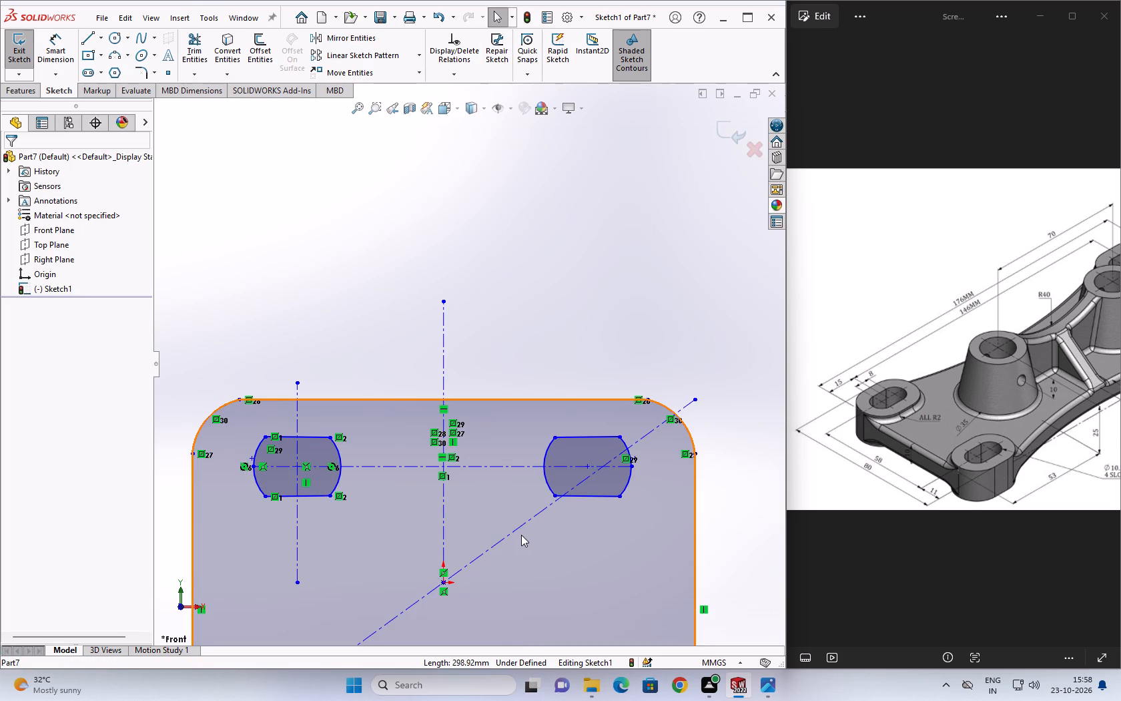
{"action": "left_click", "coordinate": [516, 533]}
{"action": "key", "text": "Delete"}
{"action": "left_click", "coordinate": [477, 467]}
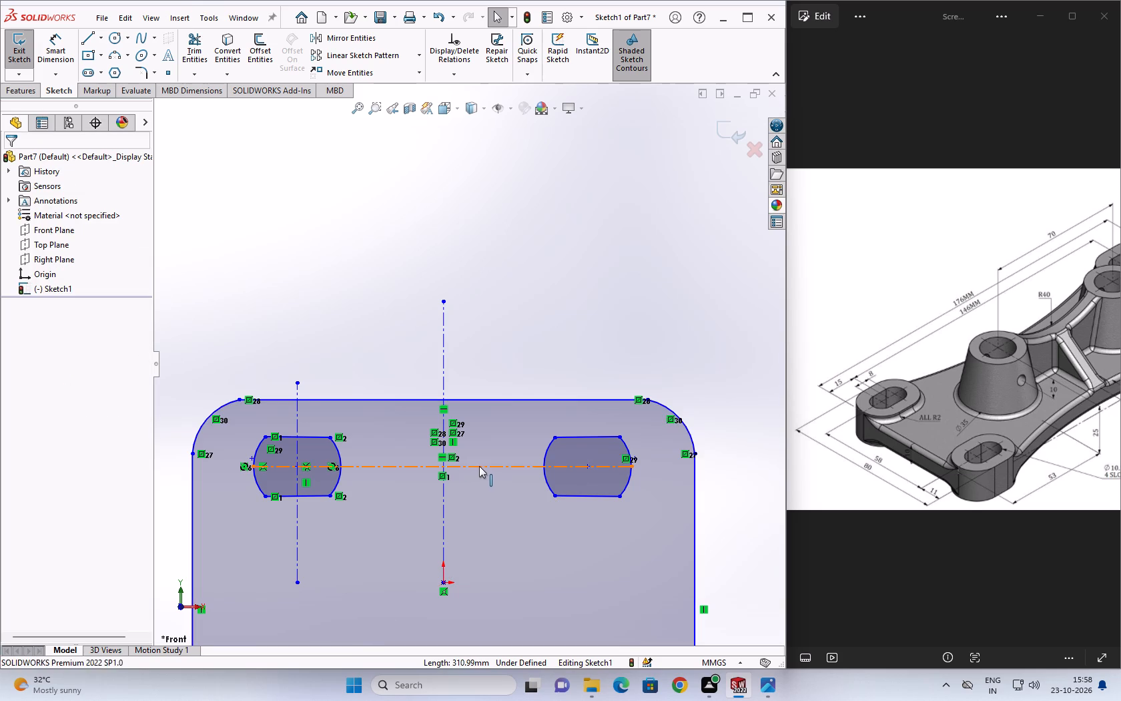
{"action": "key", "text": "Delete"}
{"action": "scroll", "coordinate": [514, 345], "scroll_direction": "down", "scroll_amount": 4}
{"action": "scroll", "coordinate": [514, 346], "scroll_direction": "up", "scroll_amount": 7}
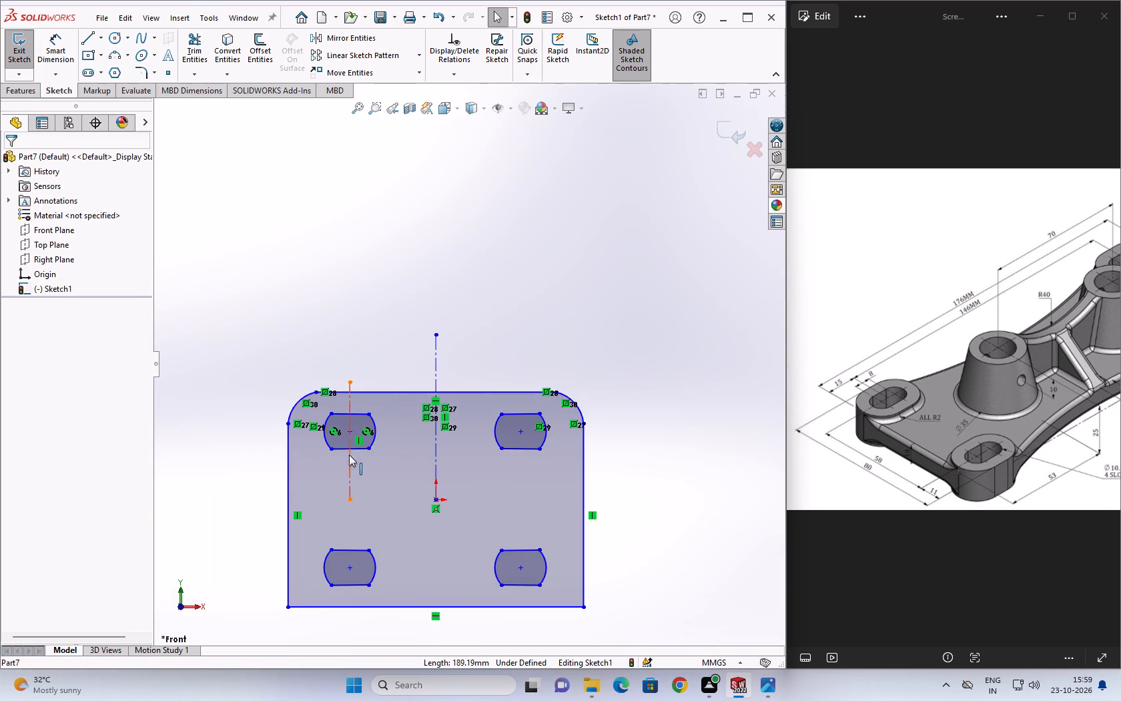
Draw a shallow inward three-point arc on the rectangle's top edge, spanning the two upper pads' centres, with a 500 mm radius.
{"action": "scroll", "coordinate": [394, 444], "scroll_direction": "down", "scroll_amount": 1}
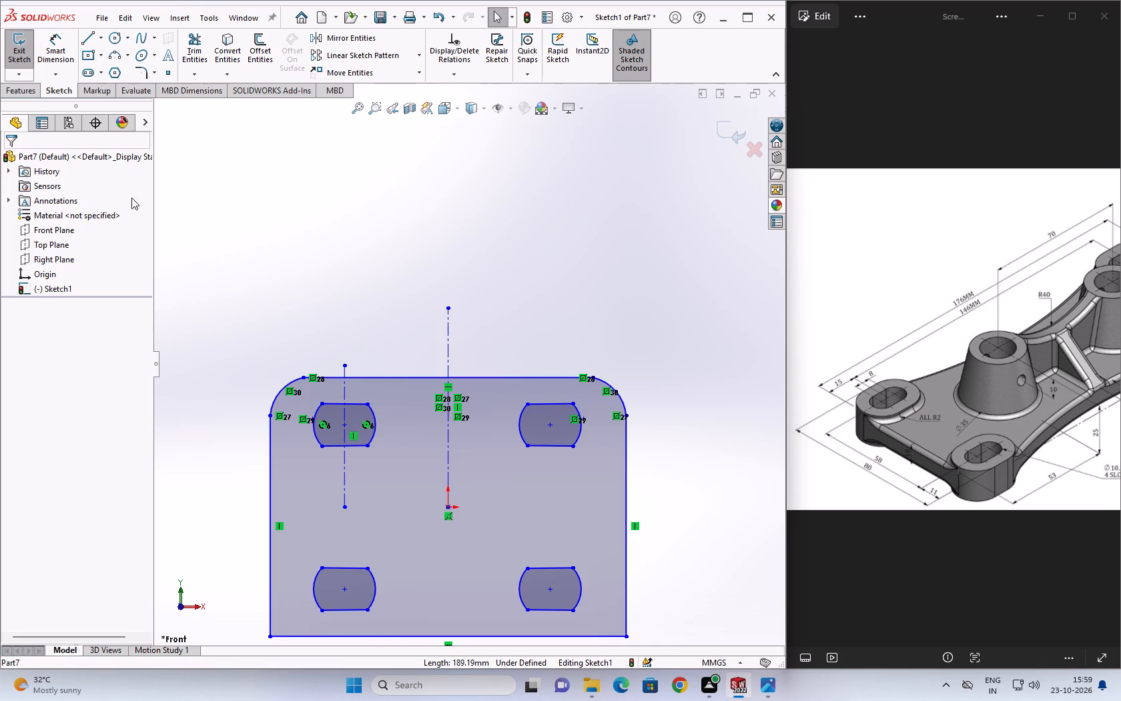
{"action": "left_click", "coordinate": [120, 55]}
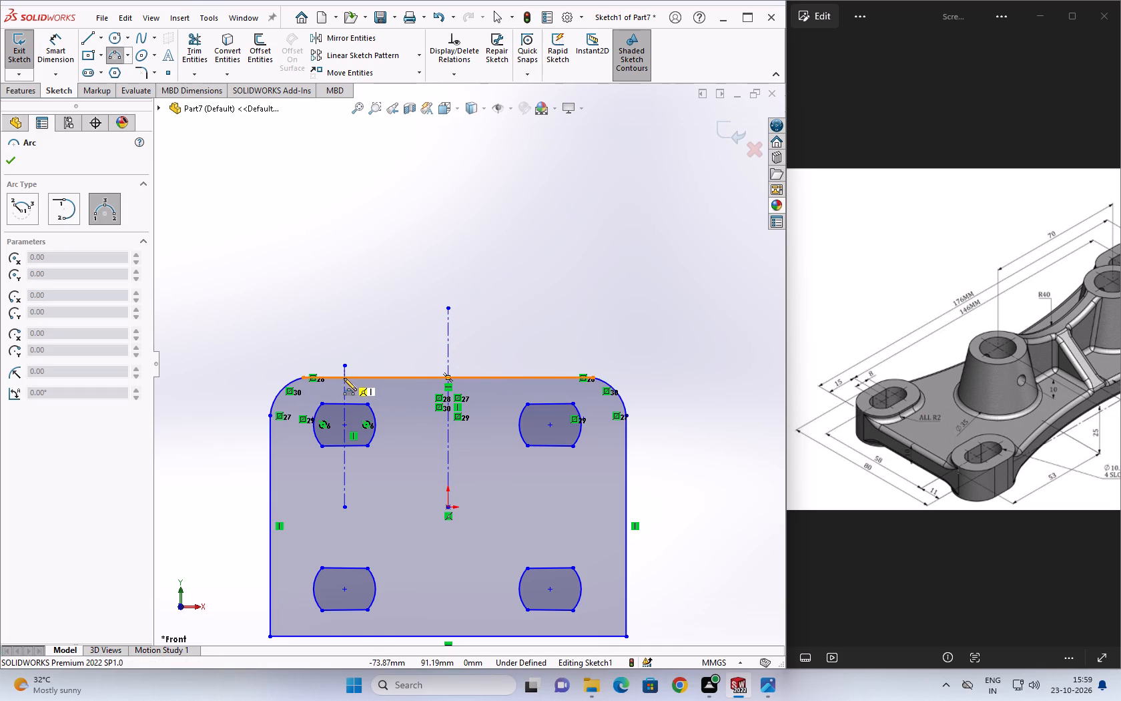
{"action": "left_click", "coordinate": [344, 378]}
{"action": "left_click", "coordinate": [550, 377]}
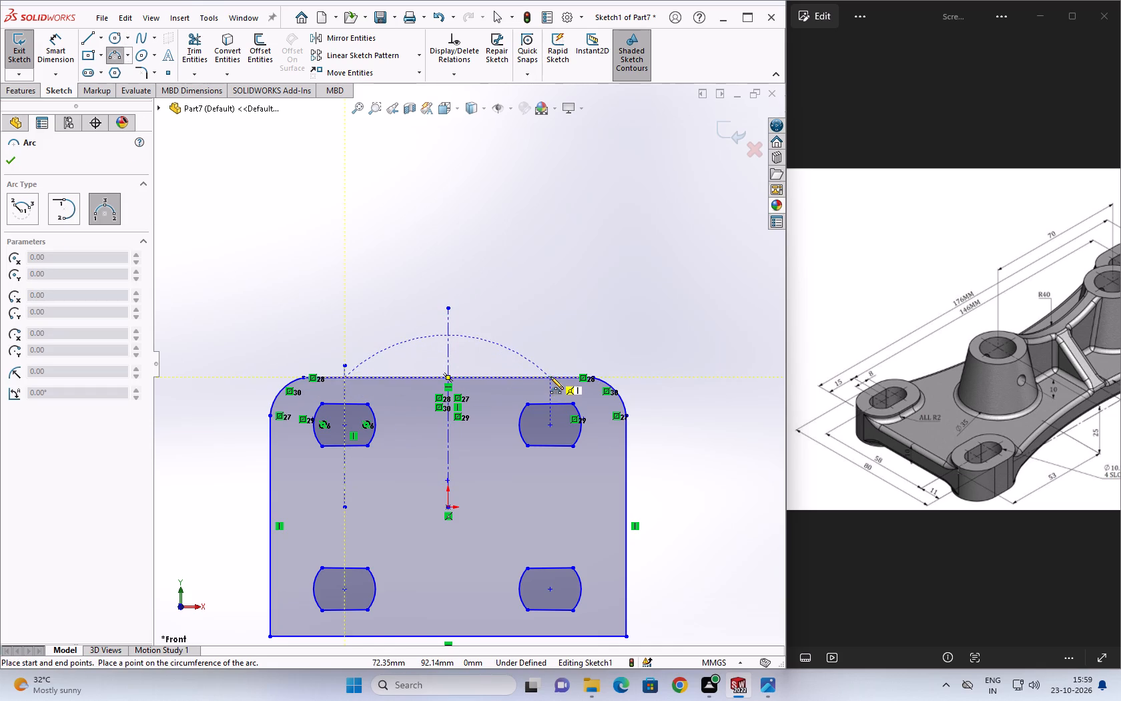
{"action": "scroll", "coordinate": [488, 375], "scroll_direction": "up", "scroll_amount": 2}
{"action": "scroll", "coordinate": [470, 376], "scroll_direction": "down", "scroll_amount": 2}
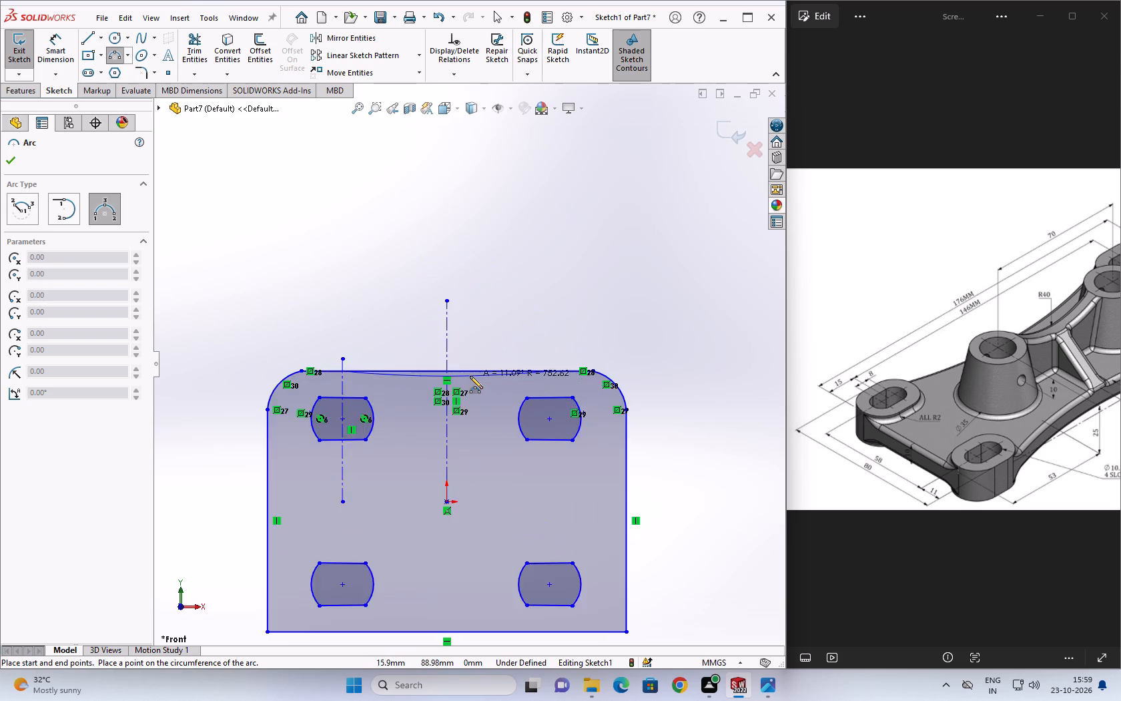
{"action": "scroll", "coordinate": [470, 376], "scroll_direction": "down", "scroll_amount": 3}
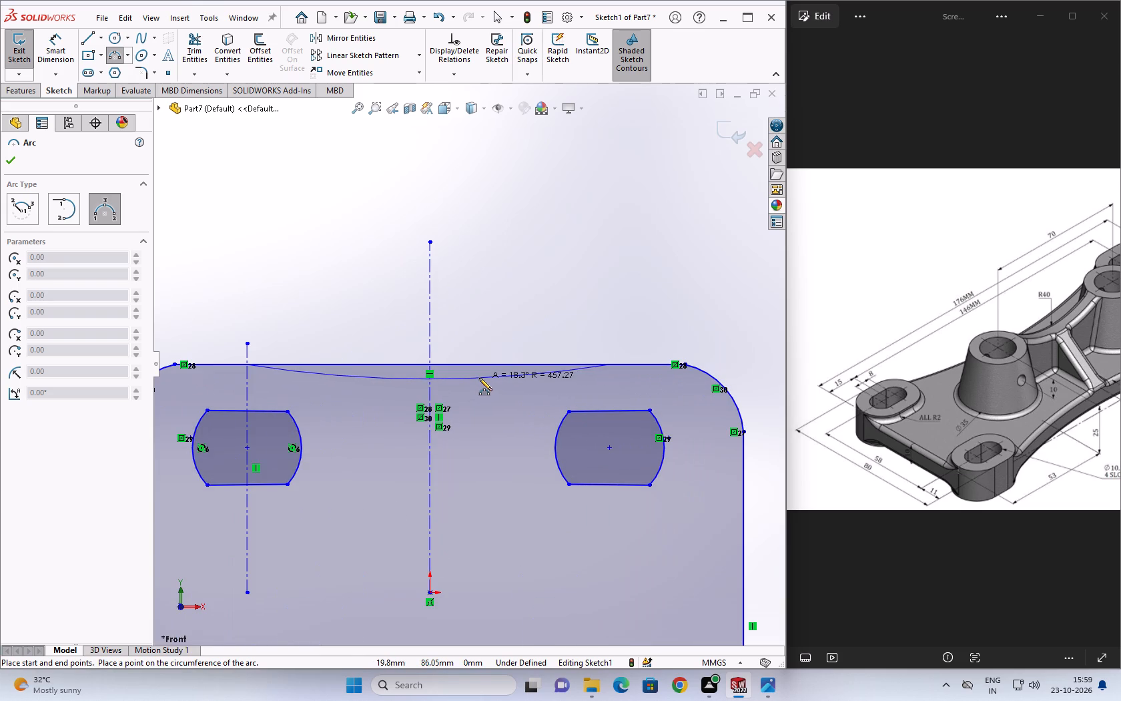
{"action": "left_click", "coordinate": [478, 377]}
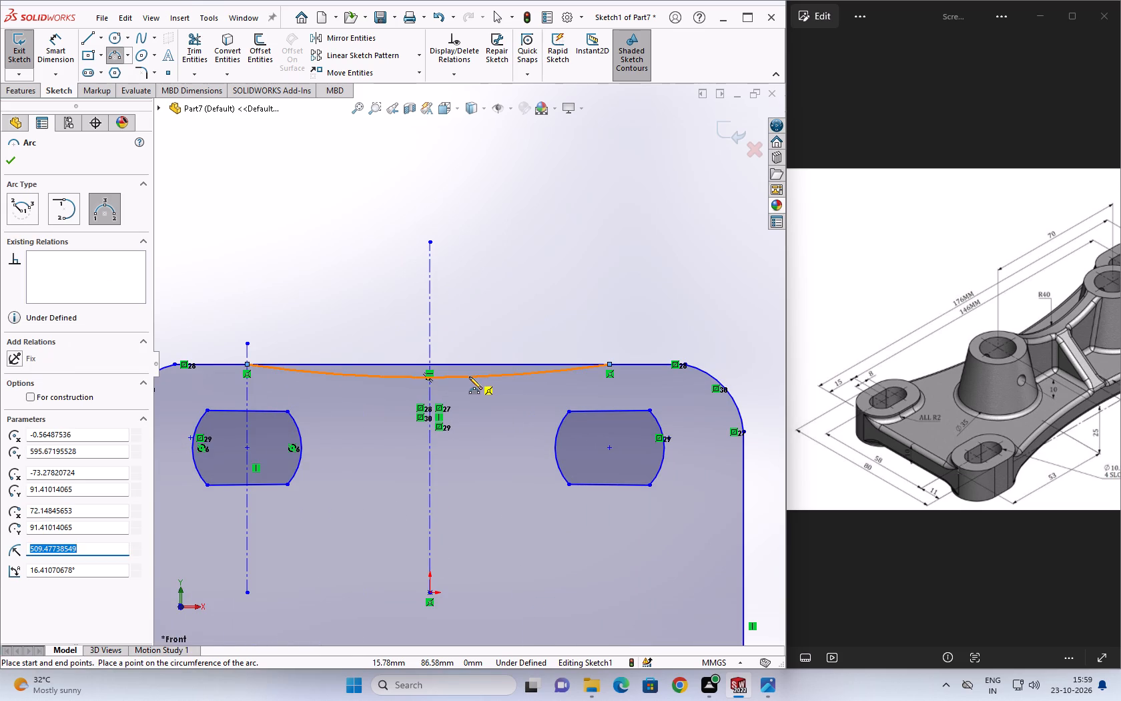
{"action": "type", "text": "500"}
{"action": "key", "text": "Return"}
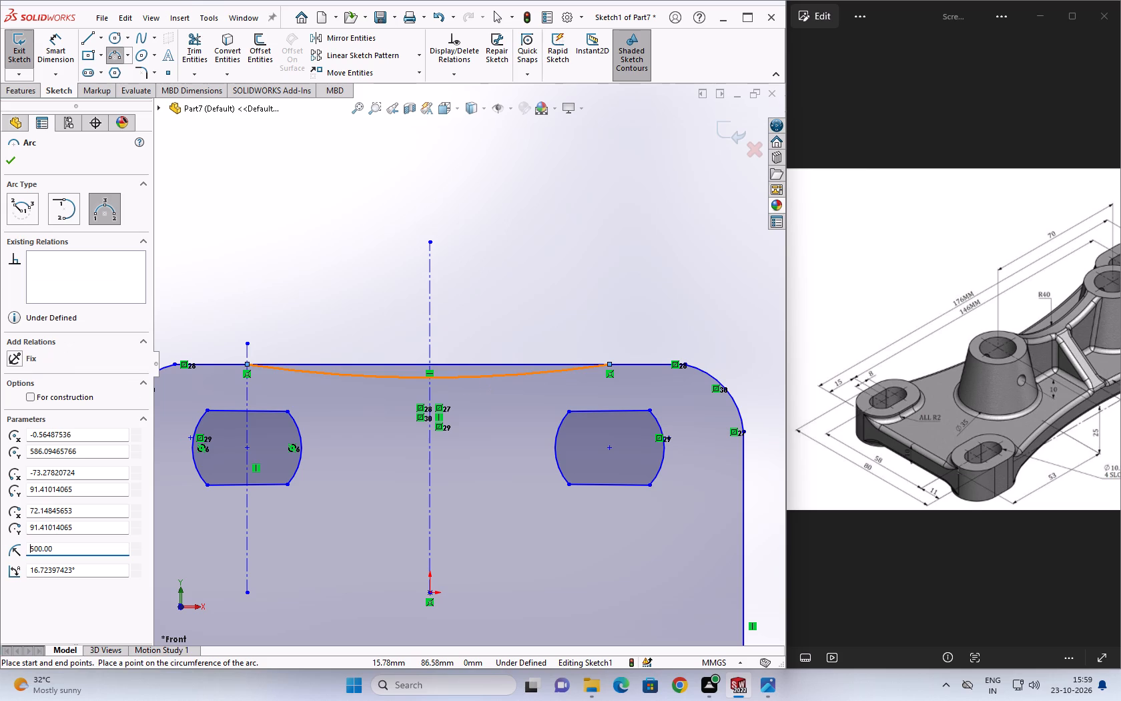
{"action": "key", "text": "Escape"}
{"action": "key", "text": "Escape"}
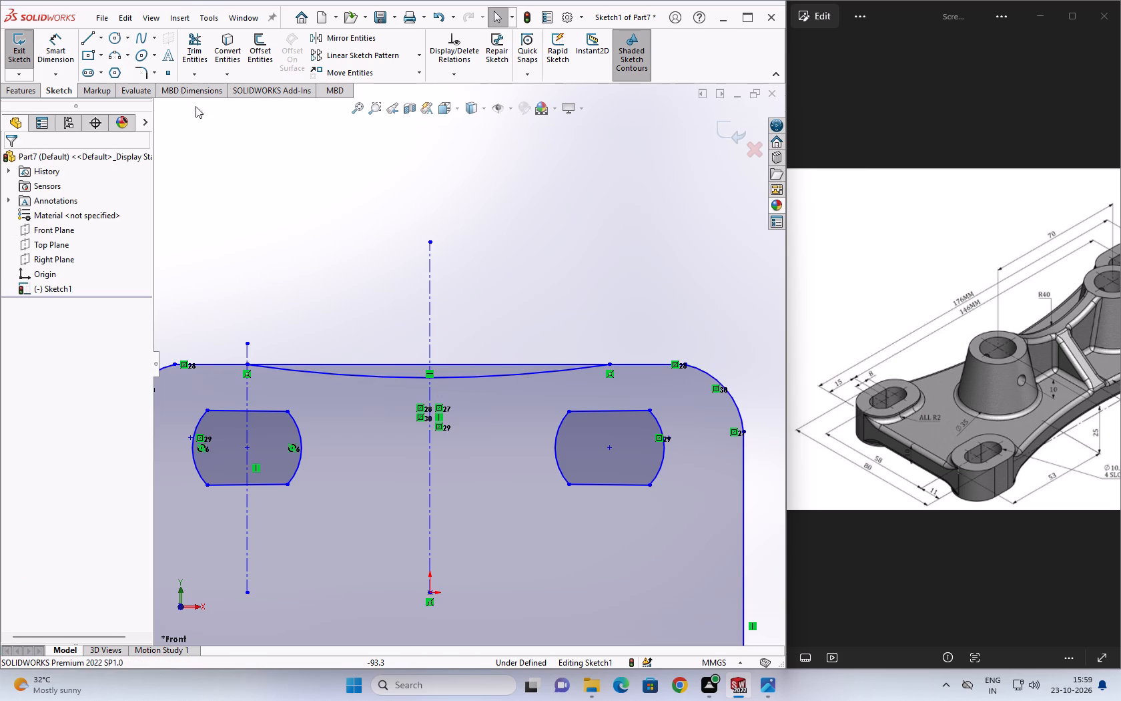
Trim away the straight part of the top edge between the arc's two endpoints.
{"action": "left_click", "coordinate": [201, 49]}
{"action": "left_click", "coordinate": [402, 362]}
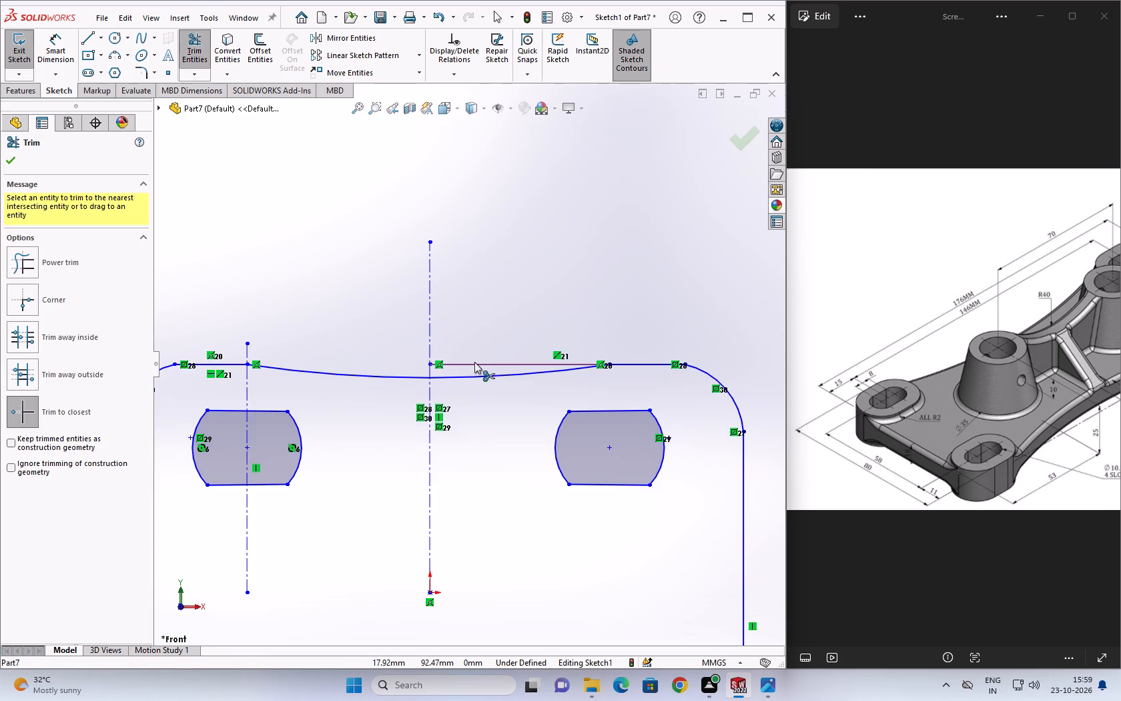
{"action": "left_click", "coordinate": [482, 362]}
{"action": "key", "text": "Escape"}
{"action": "key", "text": "Escape"}
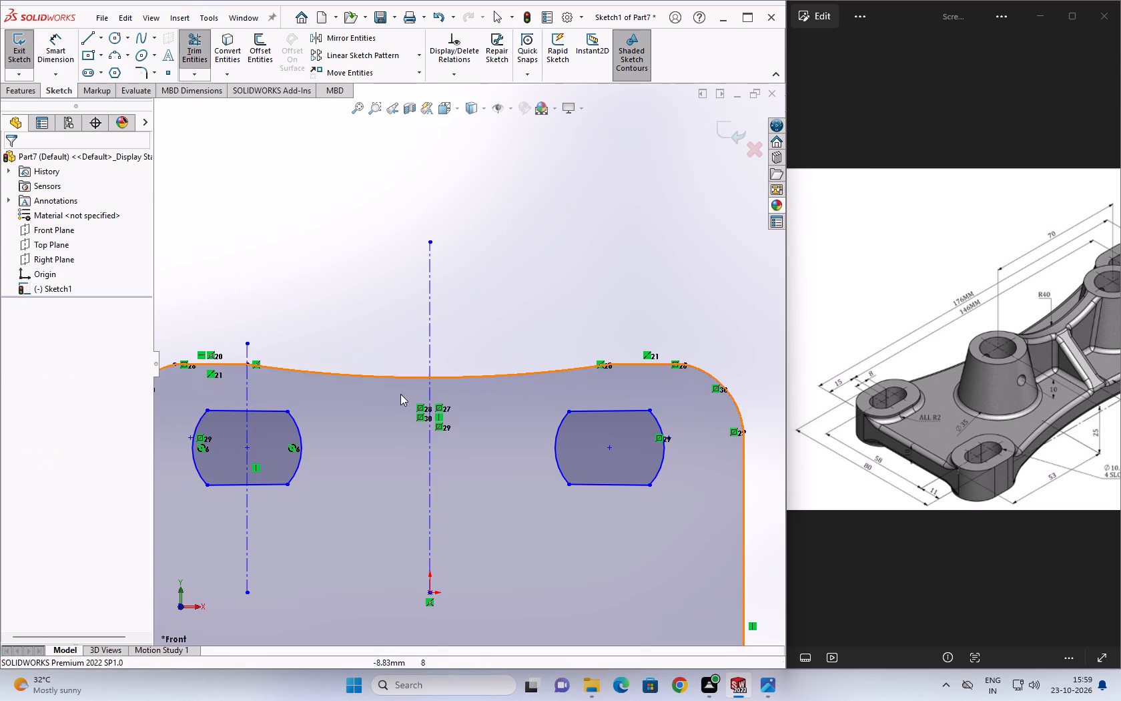
Draw a horizontal centerline about 179 mm long from the origin out past the rectangle's left edge.
{"action": "scroll", "coordinate": [357, 340], "scroll_direction": "down", "scroll_amount": 3}
{"action": "scroll", "coordinate": [412, 361], "scroll_direction": "up", "scroll_amount": 5}
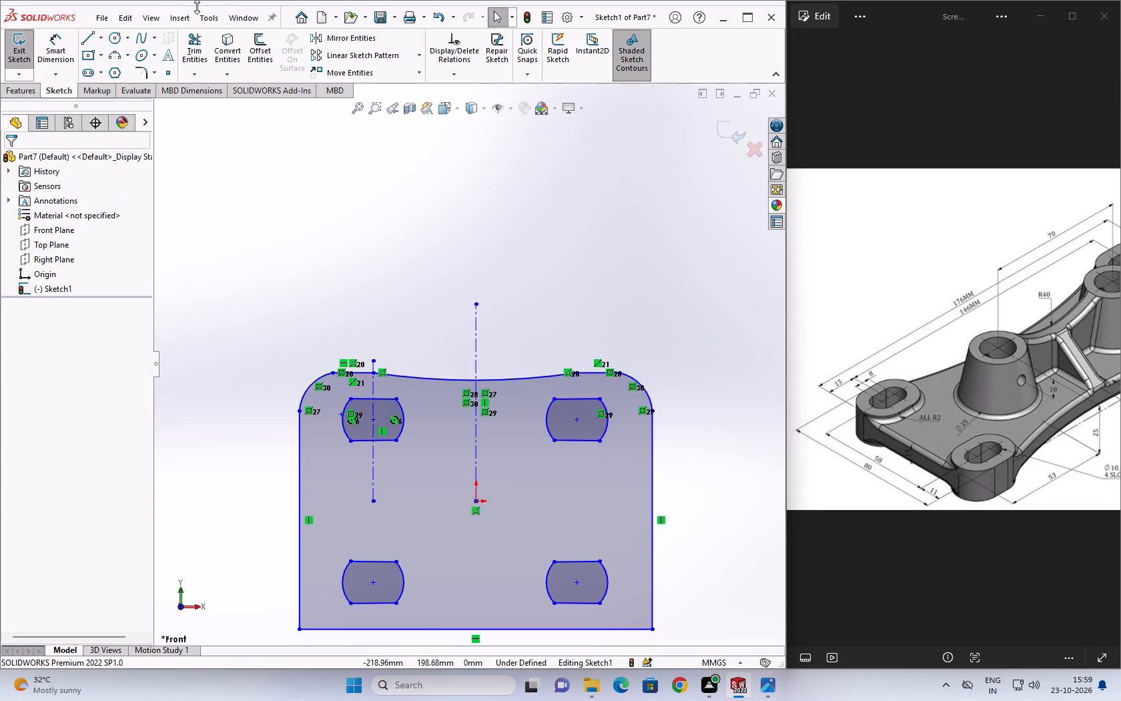
{"action": "left_click", "coordinate": [102, 41]}
{"action": "left_click", "coordinate": [105, 66]}
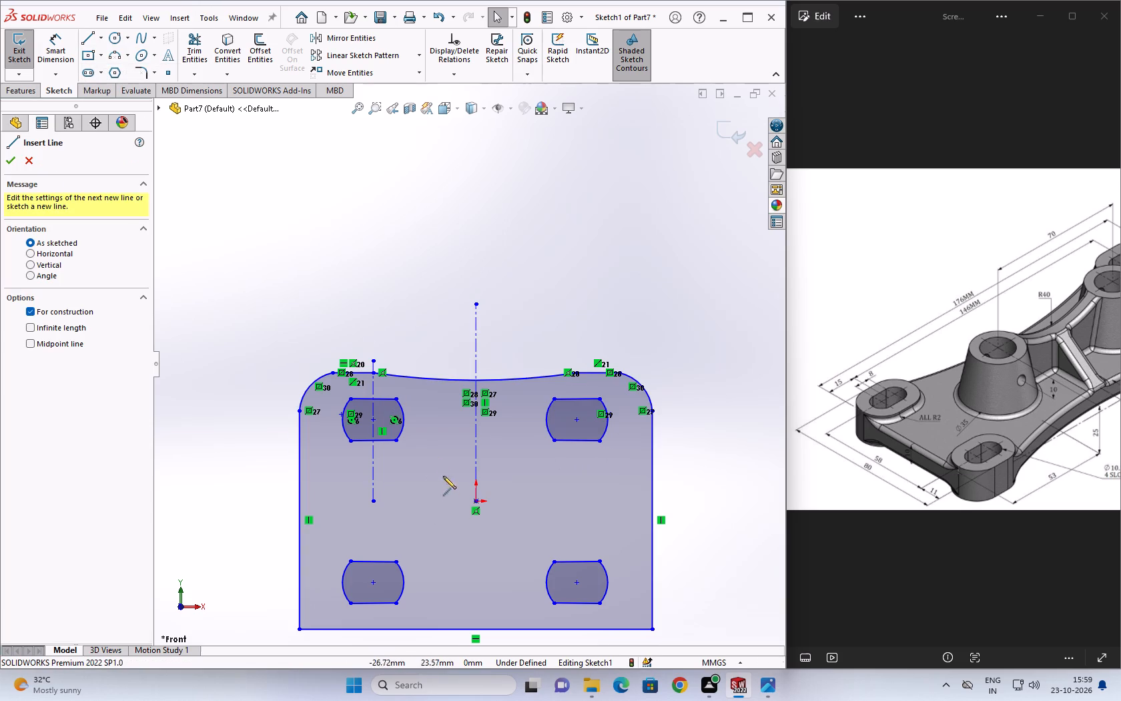
{"action": "left_click", "coordinate": [476, 501]}
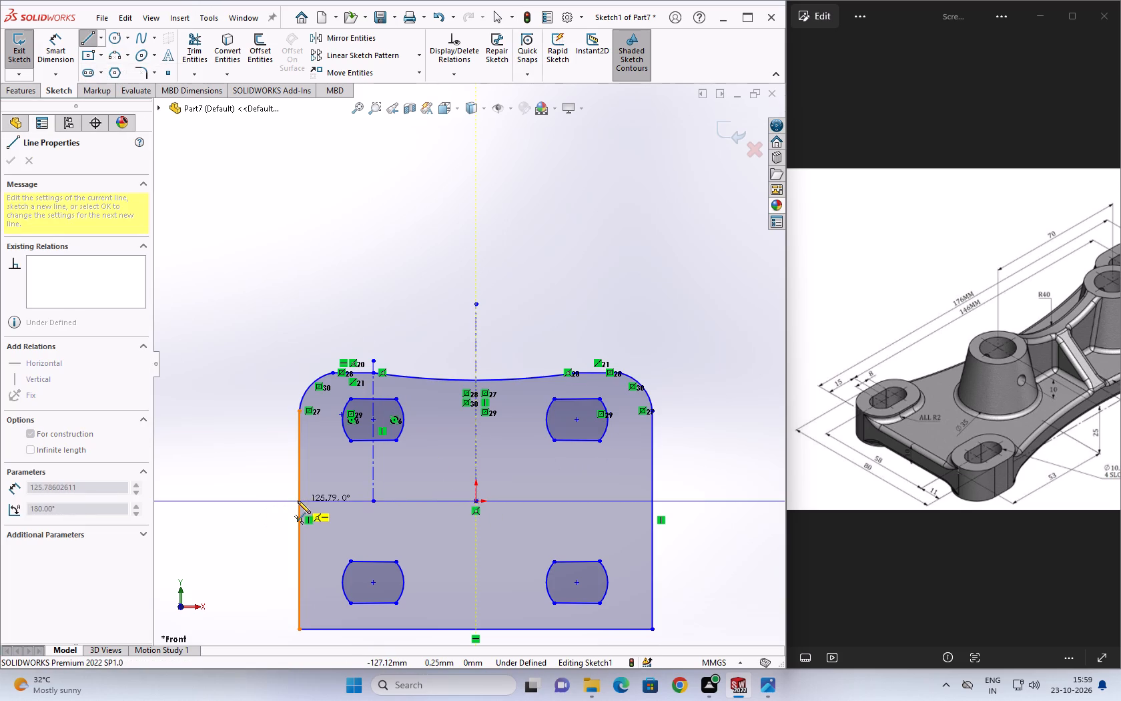
{"action": "left_click", "coordinate": [225, 501]}
{"action": "key", "text": "Escape"}
{"action": "key", "text": "Escape"}
{"action": "key", "text": "Escape"}
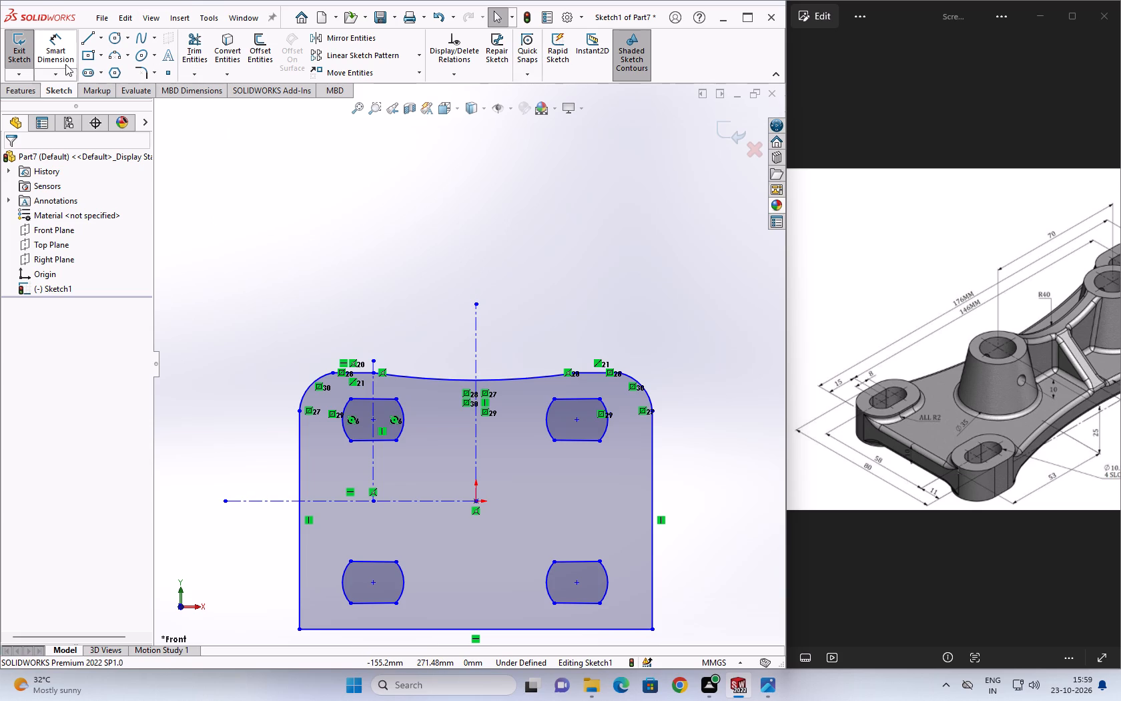
Mirror the short upper-left edge segment, both upper corner arcs and the concave top arc about the horizontal centerline.
{"action": "left_click", "coordinate": [372, 43]}
{"action": "left_click", "coordinate": [317, 382]}
{"action": "left_click", "coordinate": [360, 371]}
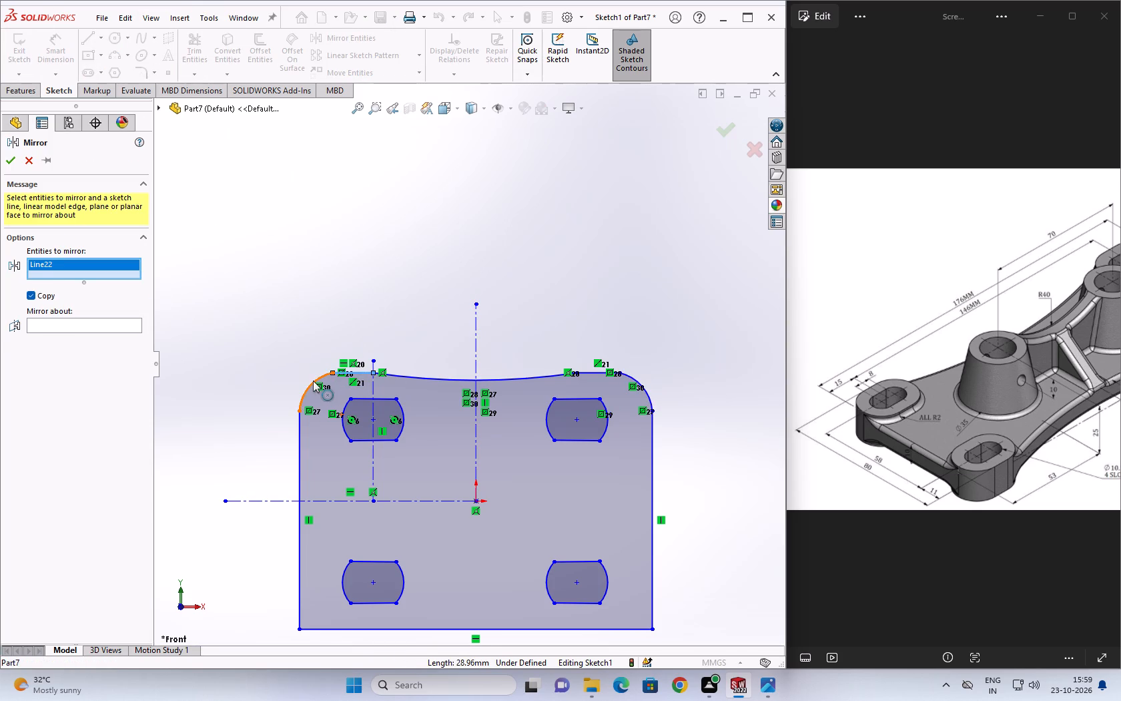
{"action": "left_click", "coordinate": [313, 381]}
{"action": "left_click", "coordinate": [421, 381]}
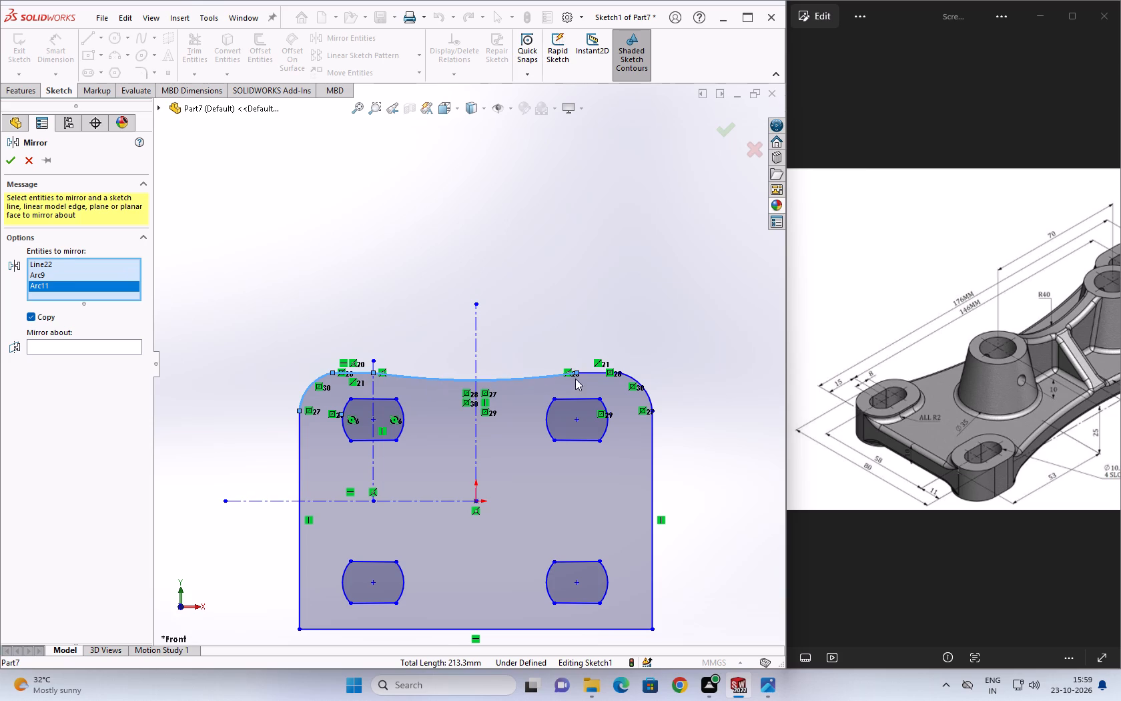
{"action": "left_click", "coordinate": [648, 393]}
{"action": "left_click", "coordinate": [113, 357]}
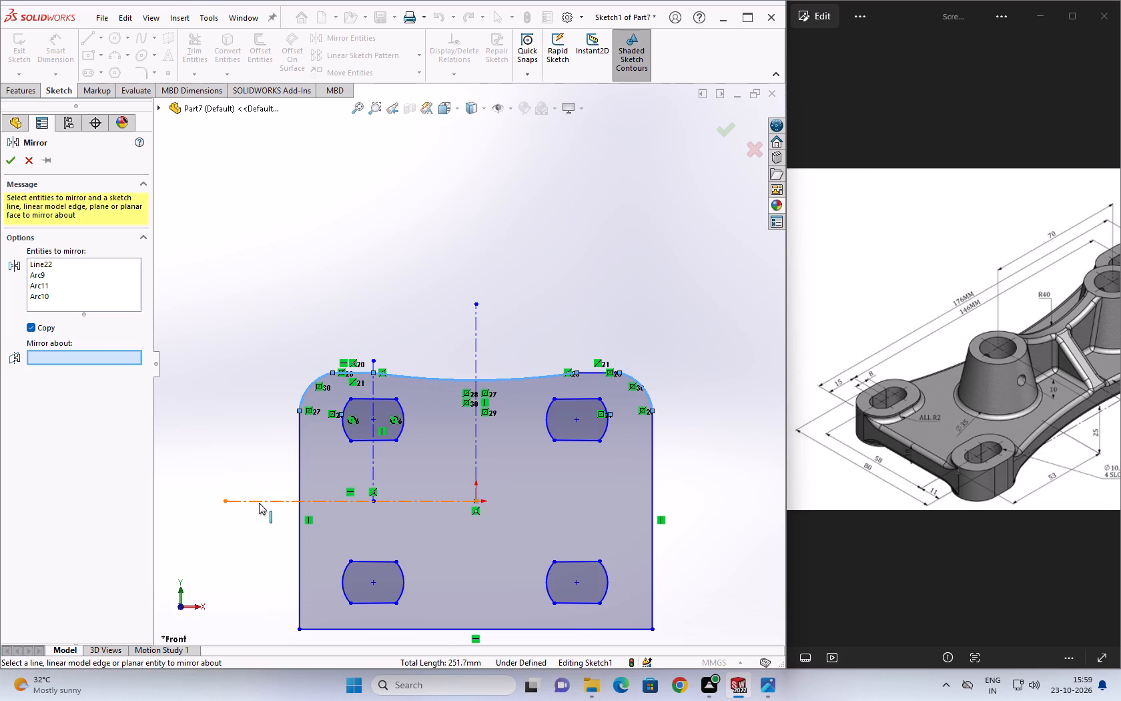
{"action": "left_click", "coordinate": [259, 503]}
{"action": "left_click", "coordinate": [9, 165]}
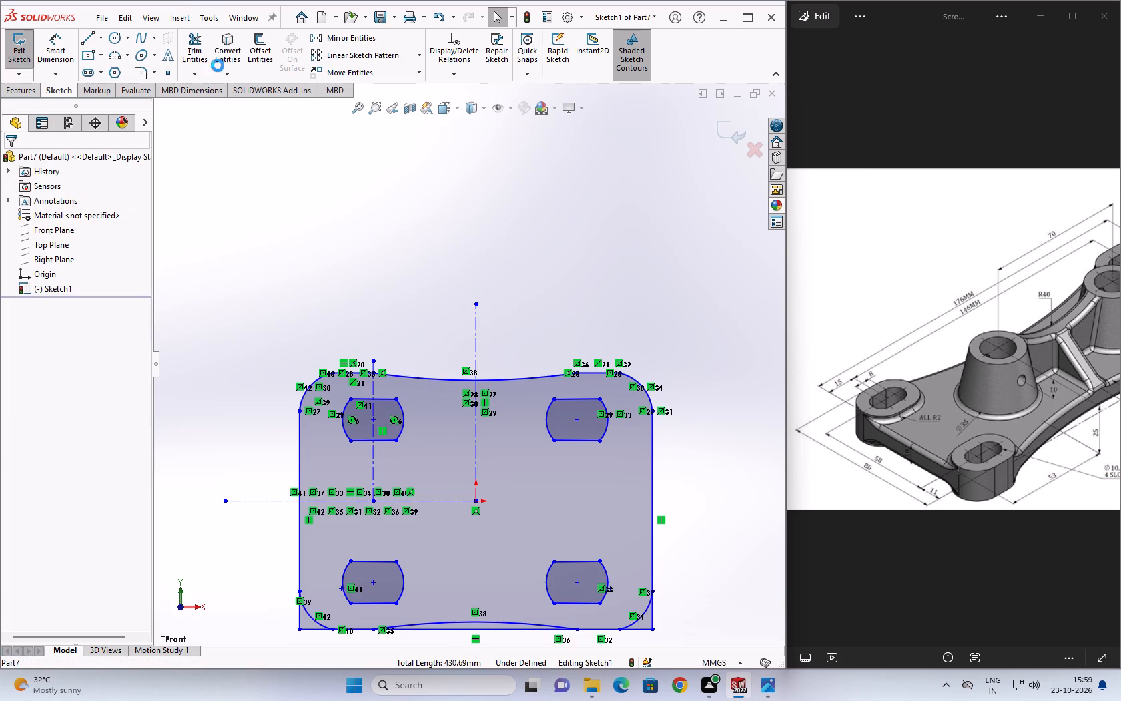
Trim the straight bottom edge along the mirrored concave arc and the edge stubs outside both lower corner arcs.
{"action": "left_click", "coordinate": [205, 48]}
{"action": "scroll", "coordinate": [494, 496], "scroll_direction": "down", "scroll_amount": 3}
{"action": "scroll", "coordinate": [451, 464], "scroll_direction": "up", "scroll_amount": 6}
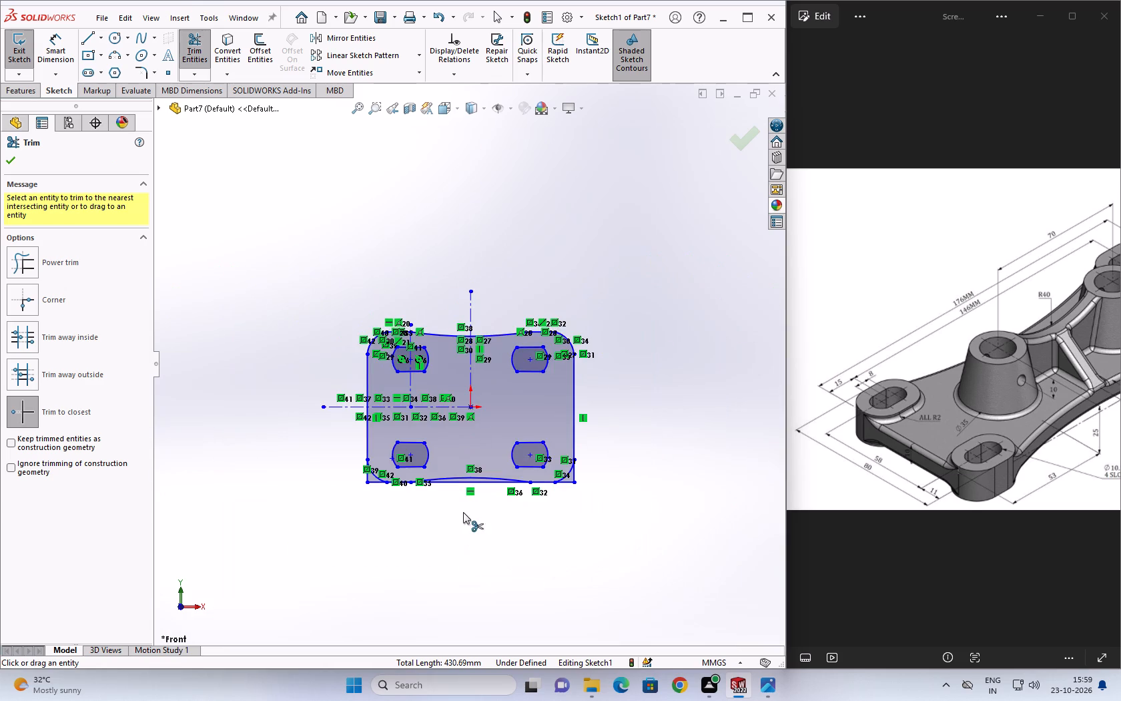
{"action": "scroll", "coordinate": [466, 499], "scroll_direction": "down", "scroll_amount": 3}
{"action": "left_click", "coordinate": [447, 446]}
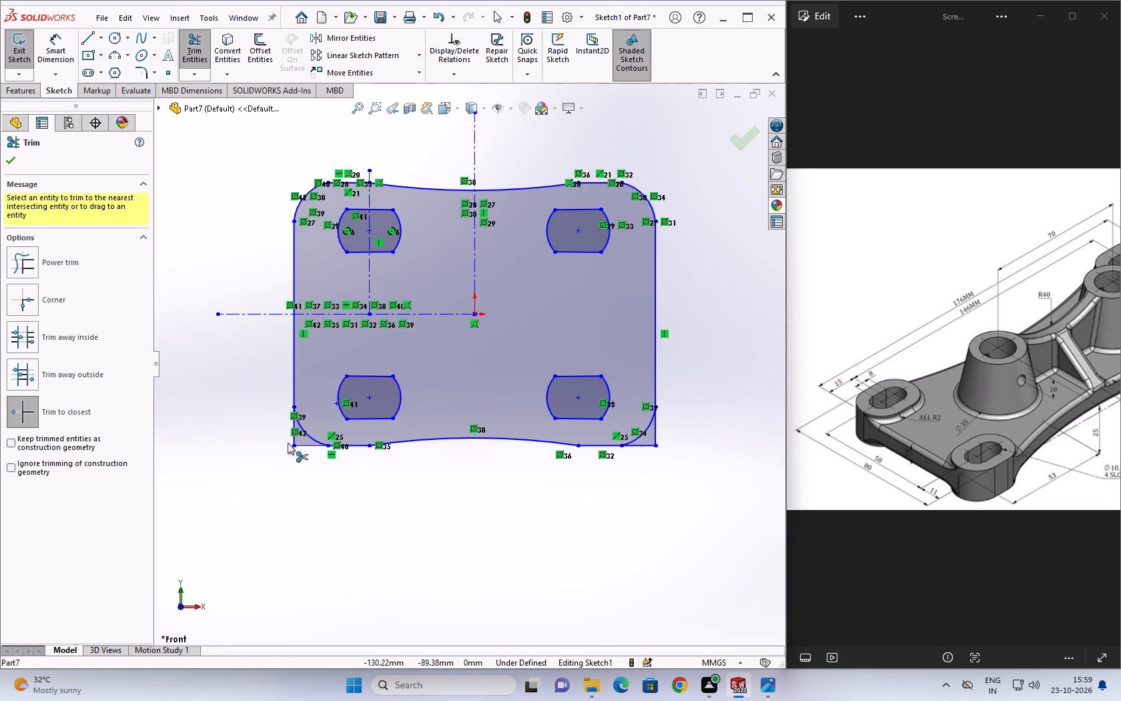
{"action": "left_click", "coordinate": [292, 439]}
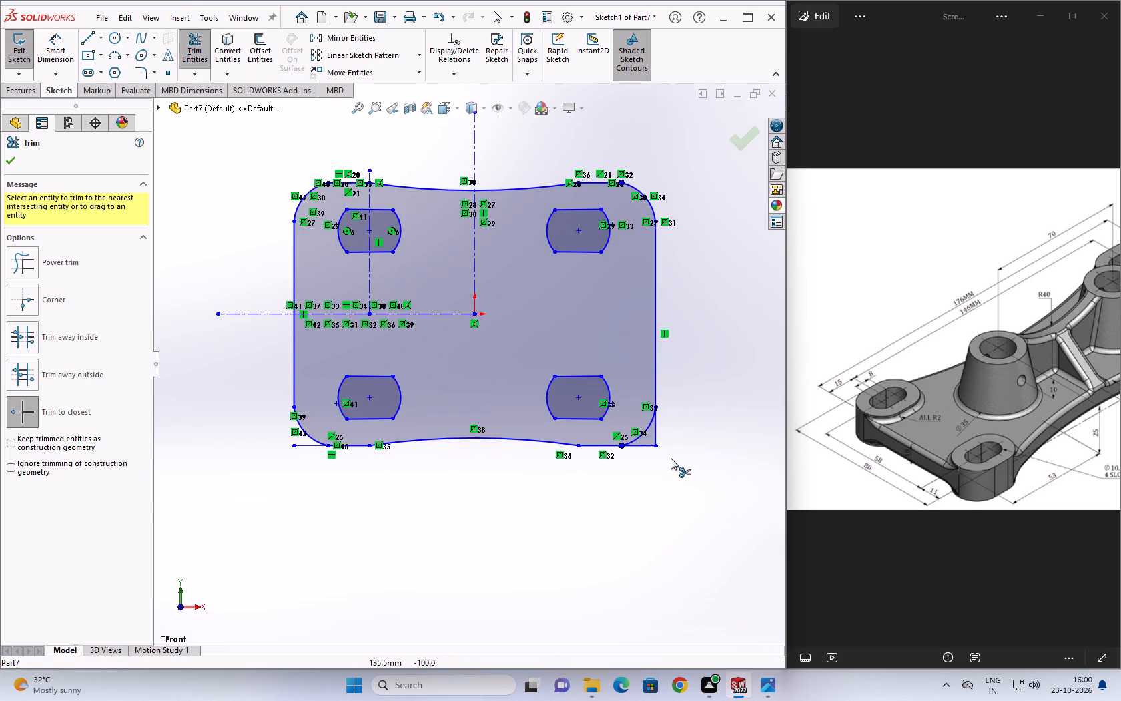
{"action": "left_click", "coordinate": [644, 445]}
{"action": "left_click", "coordinate": [655, 434]}
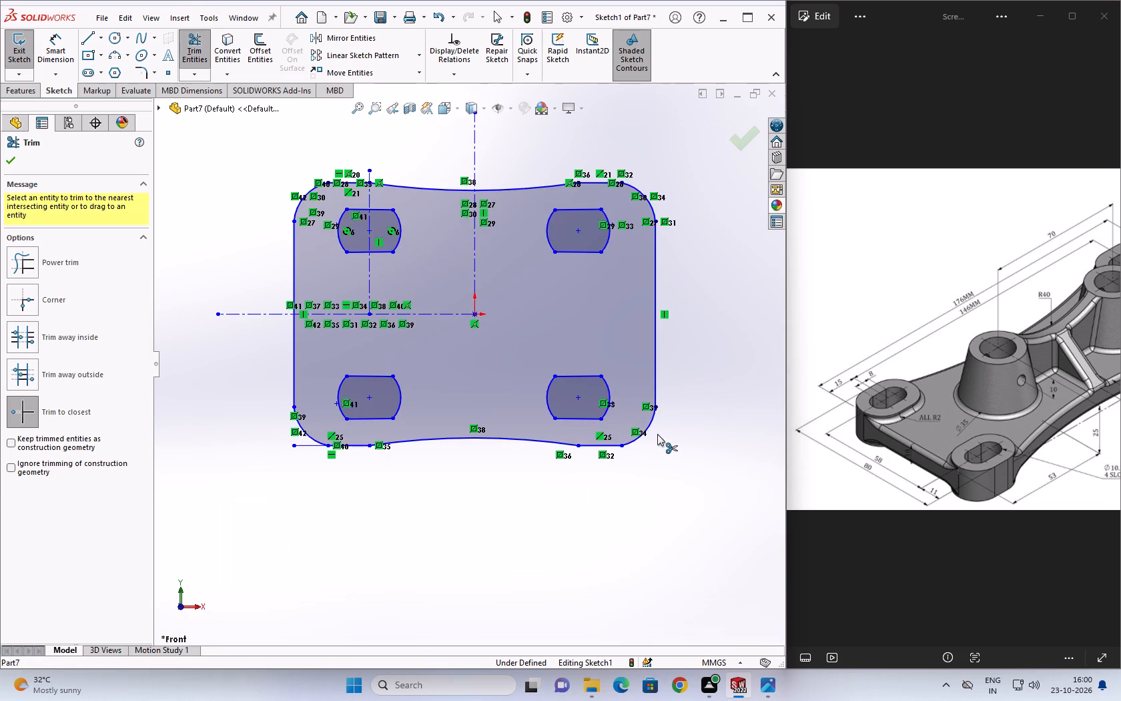
{"action": "left_click", "coordinate": [312, 445]}
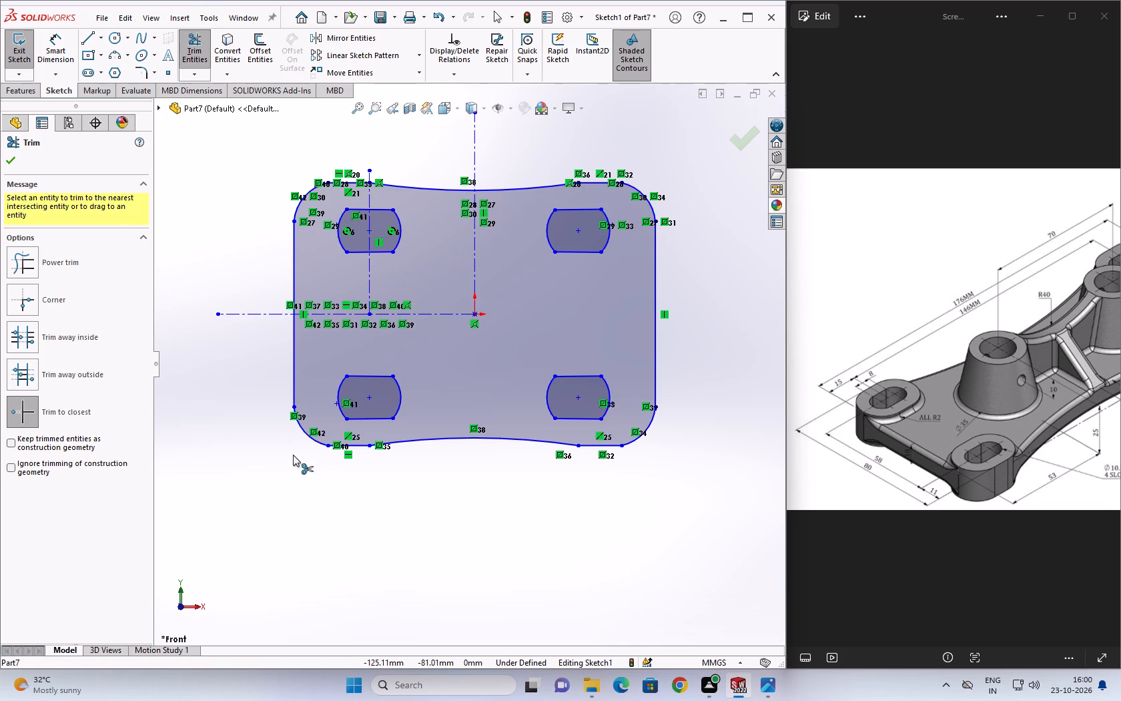
{"action": "key", "text": "Escape"}
{"action": "key", "text": "Escape"}
Delete the horizontal and vertical centerlines at the origin and the vertical centerline through the upper-left pad.
{"action": "left_click_drag", "start_coordinate": [268, 334], "coordinate": [222, 266]}
{"action": "left_click", "coordinate": [220, 266]}
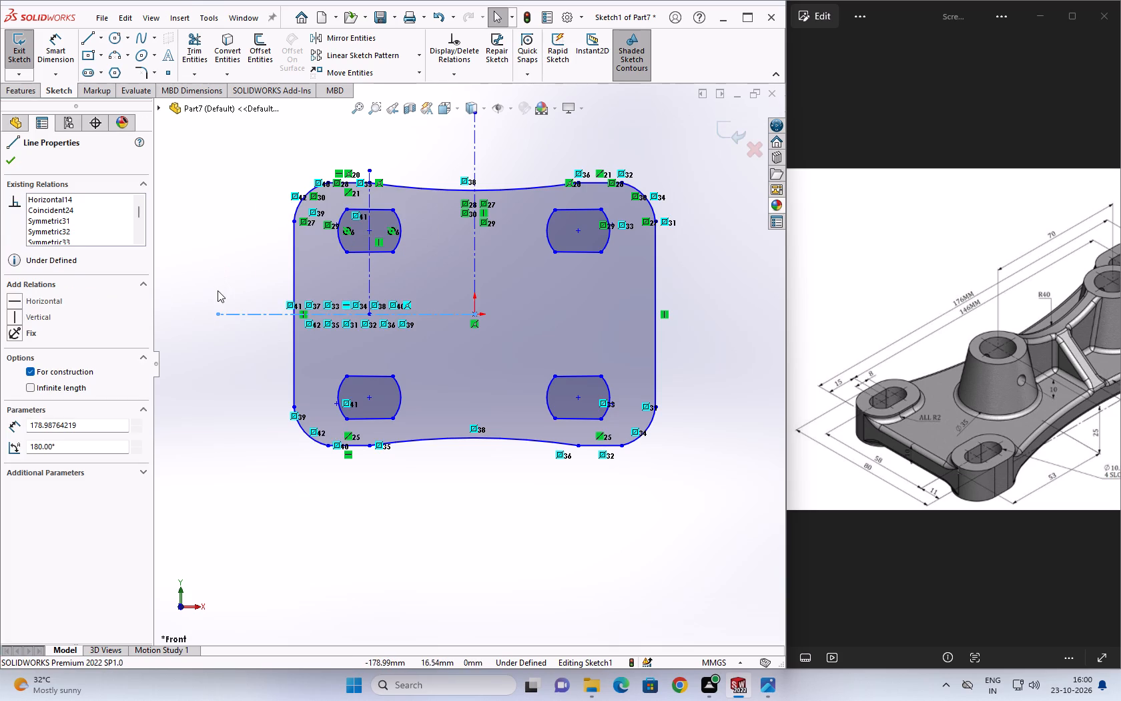
{"action": "key", "text": "Delete"}
{"action": "scroll", "coordinate": [520, 164], "scroll_direction": "down", "scroll_amount": 3}
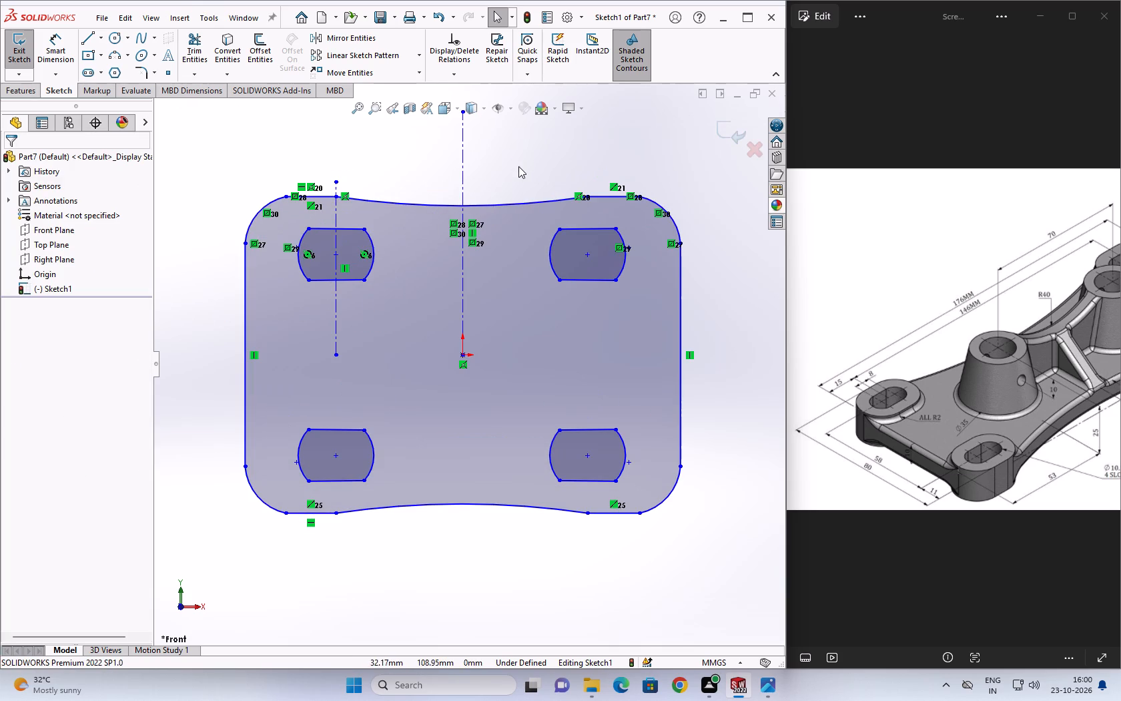
{"action": "left_click_drag", "start_coordinate": [514, 174], "coordinate": [434, 145]}
{"action": "key", "text": "Delete"}
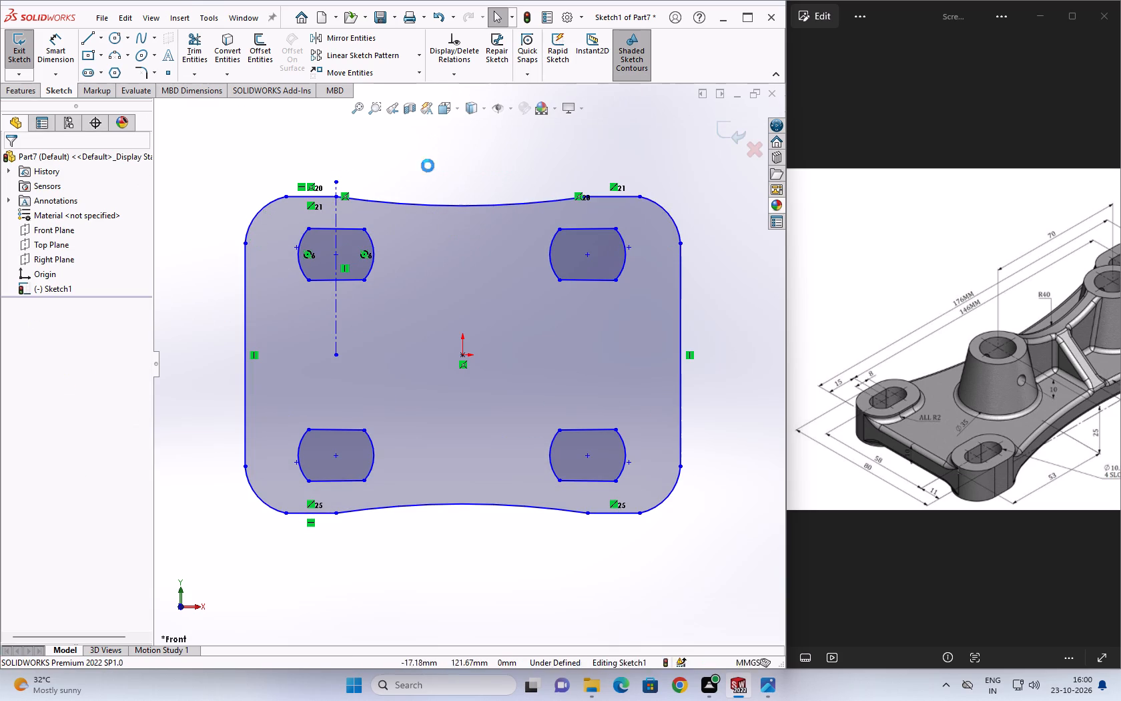
{"action": "scroll", "coordinate": [340, 250], "scroll_direction": "down", "scroll_amount": 4}
{"action": "left_click", "coordinate": [366, 290]}
{"action": "key", "text": "Delete"}
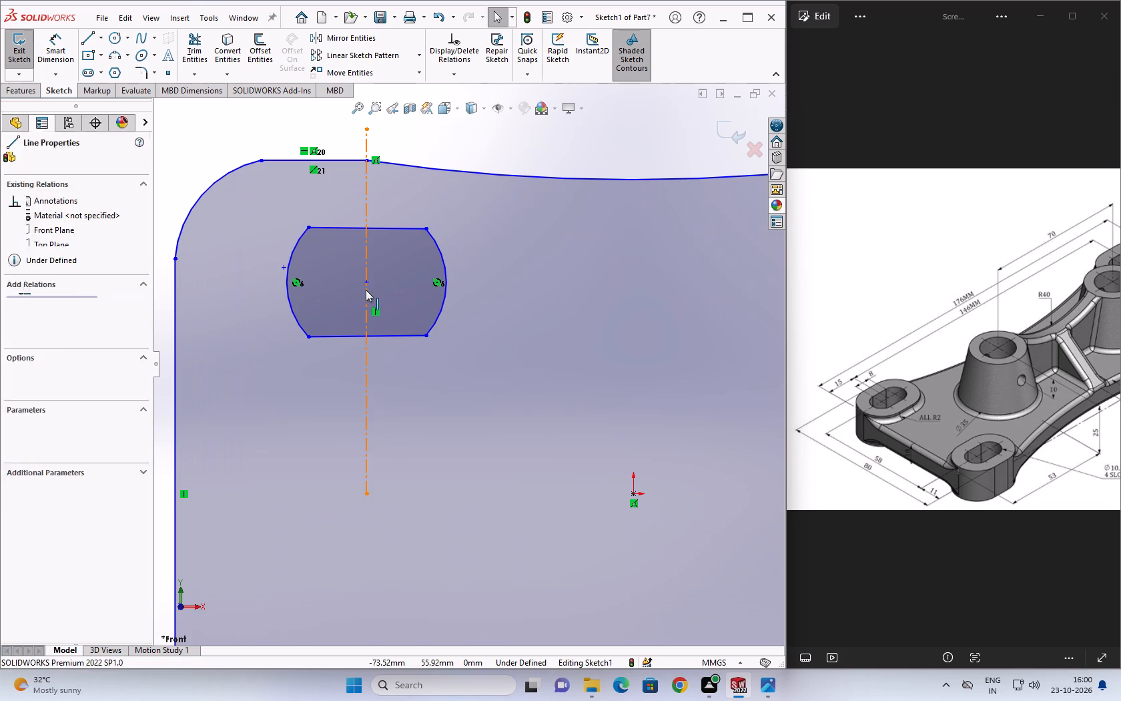
Start a blind Boss-Extrude of the plate region around the four slot pads, extending forward from the sketch plane.
{"action": "scroll", "coordinate": [528, 163], "scroll_direction": "down", "scroll_amount": 3}
{"action": "scroll", "coordinate": [525, 193], "scroll_direction": "up", "scroll_amount": 5}
{"action": "scroll", "coordinate": [530, 265], "scroll_direction": "up", "scroll_amount": 4}
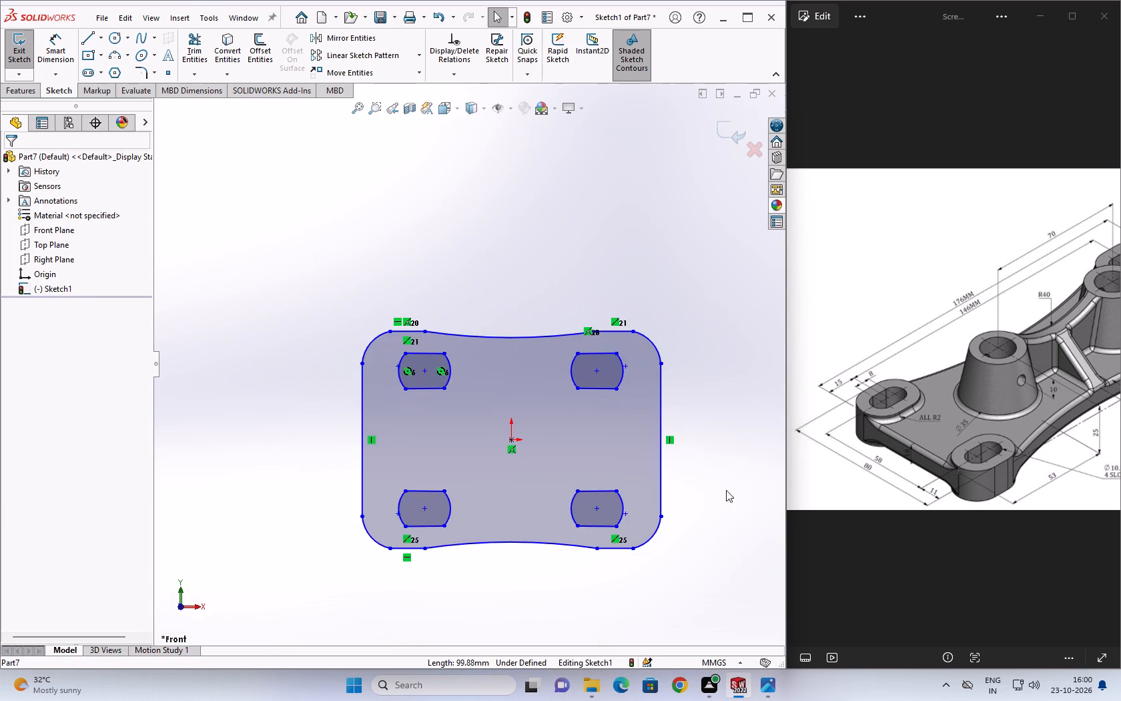
{"action": "middle_click_drag", "start_coordinate": [695, 505], "coordinate": [672, 455]}
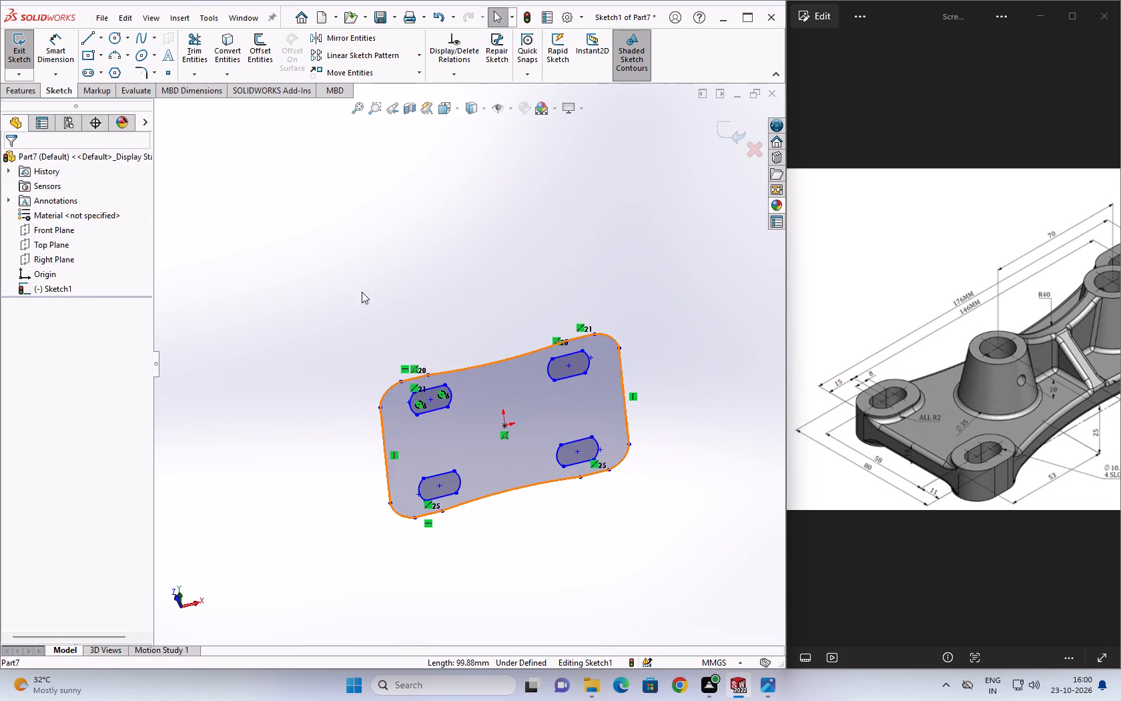
{"action": "left_click", "coordinate": [33, 92]}
{"action": "left_click", "coordinate": [27, 53]}
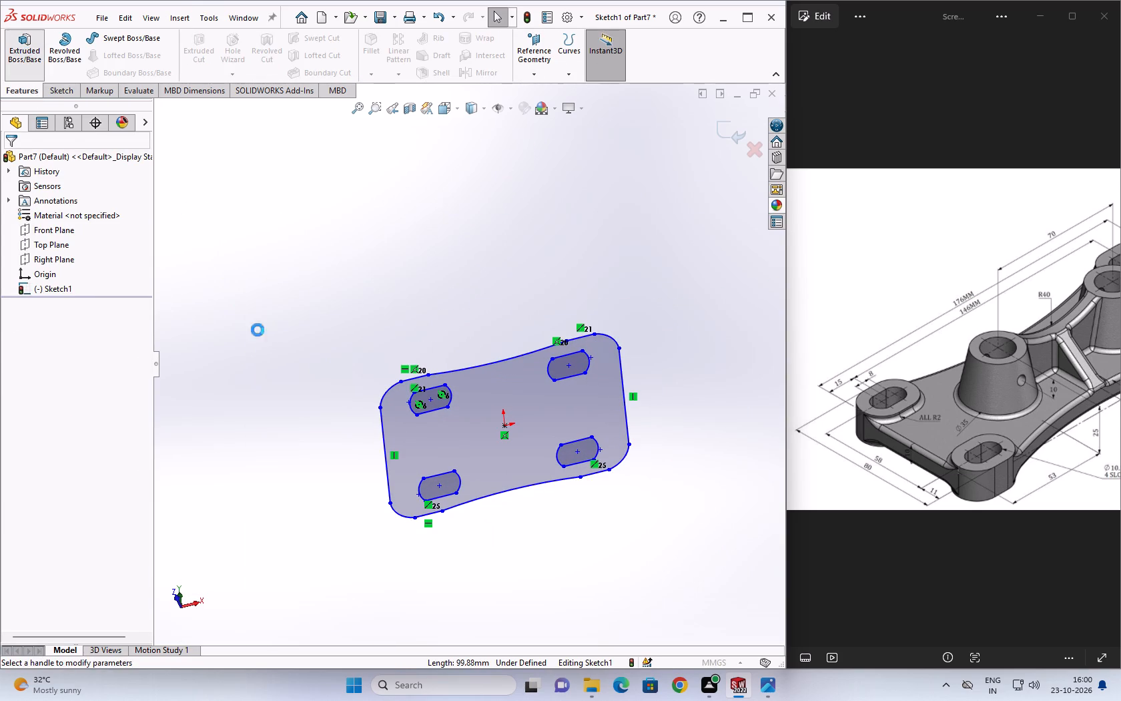
{"action": "middle_click_drag", "start_coordinate": [438, 563], "coordinate": [367, 539]}
{"action": "middle_click_drag", "start_coordinate": [396, 527], "coordinate": [413, 527]}
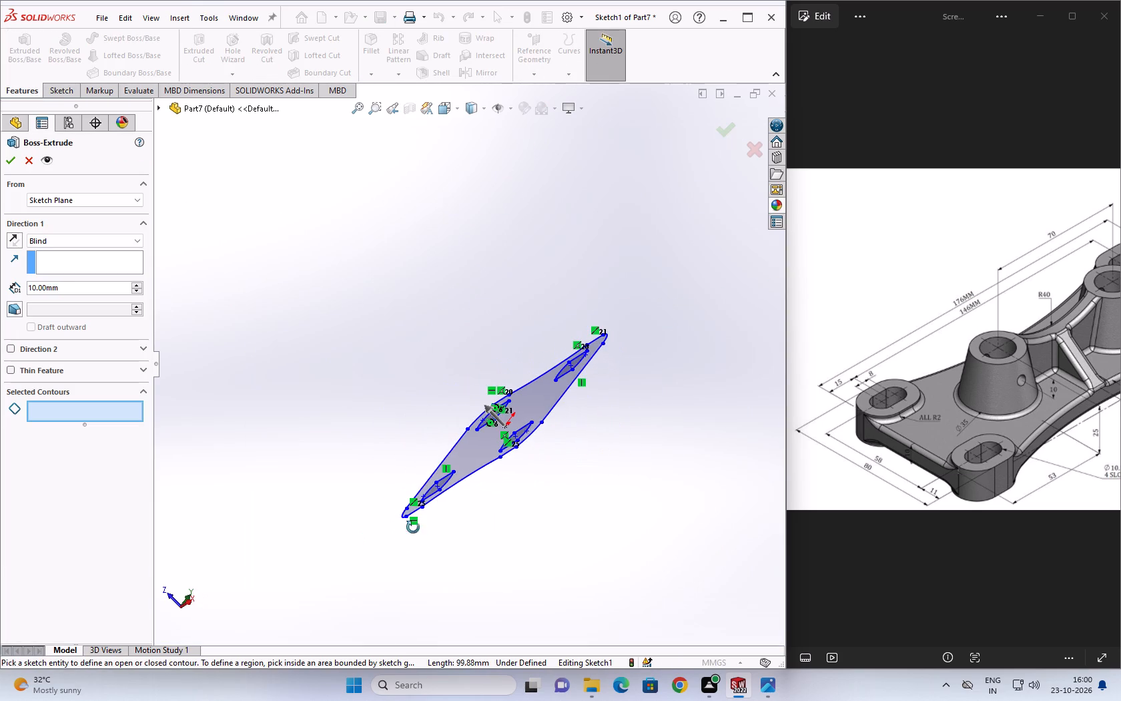
{"action": "middle_click_drag", "start_coordinate": [413, 527], "coordinate": [443, 527]}
{"action": "left_click_drag", "start_coordinate": [490, 409], "coordinate": [532, 461]}
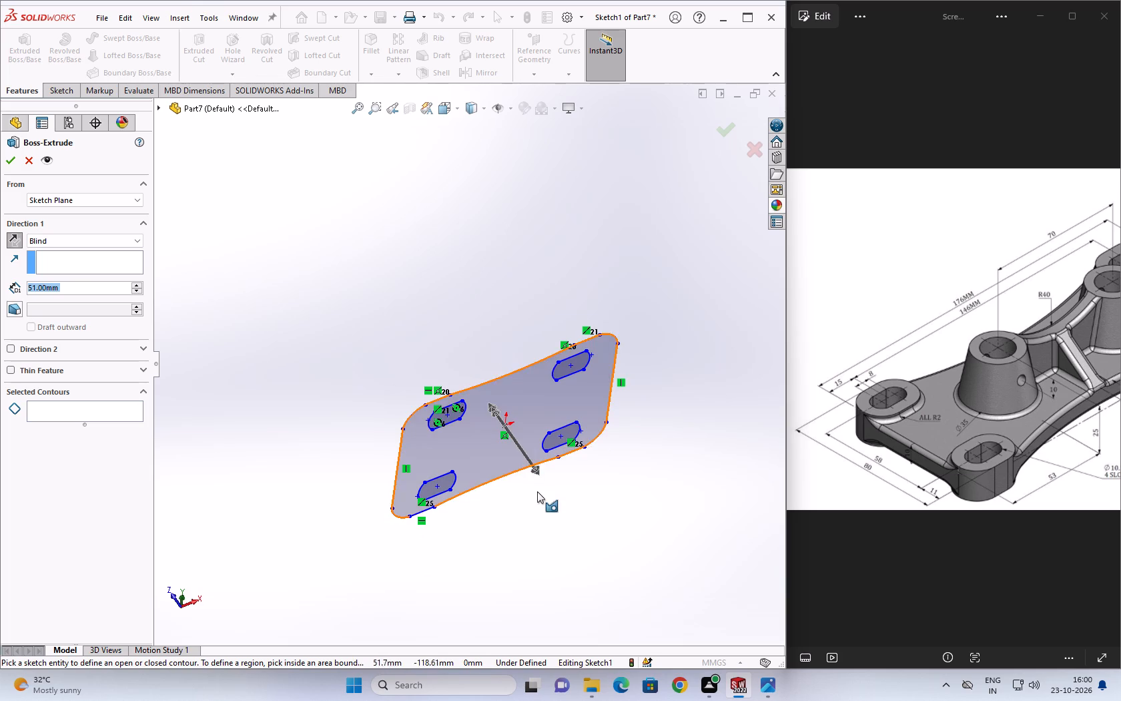
{"action": "left_click", "coordinate": [486, 445]}
{"action": "middle_click_drag", "start_coordinate": [486, 526], "coordinate": [420, 478]}
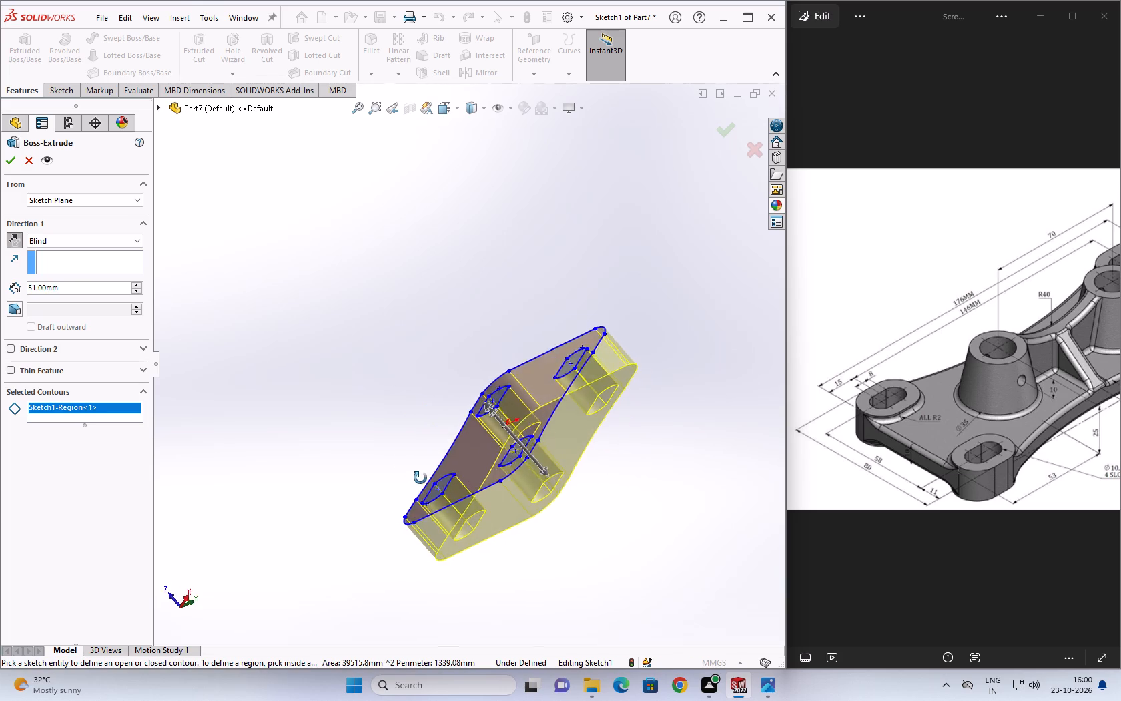
{"action": "middle_click_drag", "start_coordinate": [420, 478], "coordinate": [462, 509]}
{"action": "left_click", "coordinate": [15, 238]}
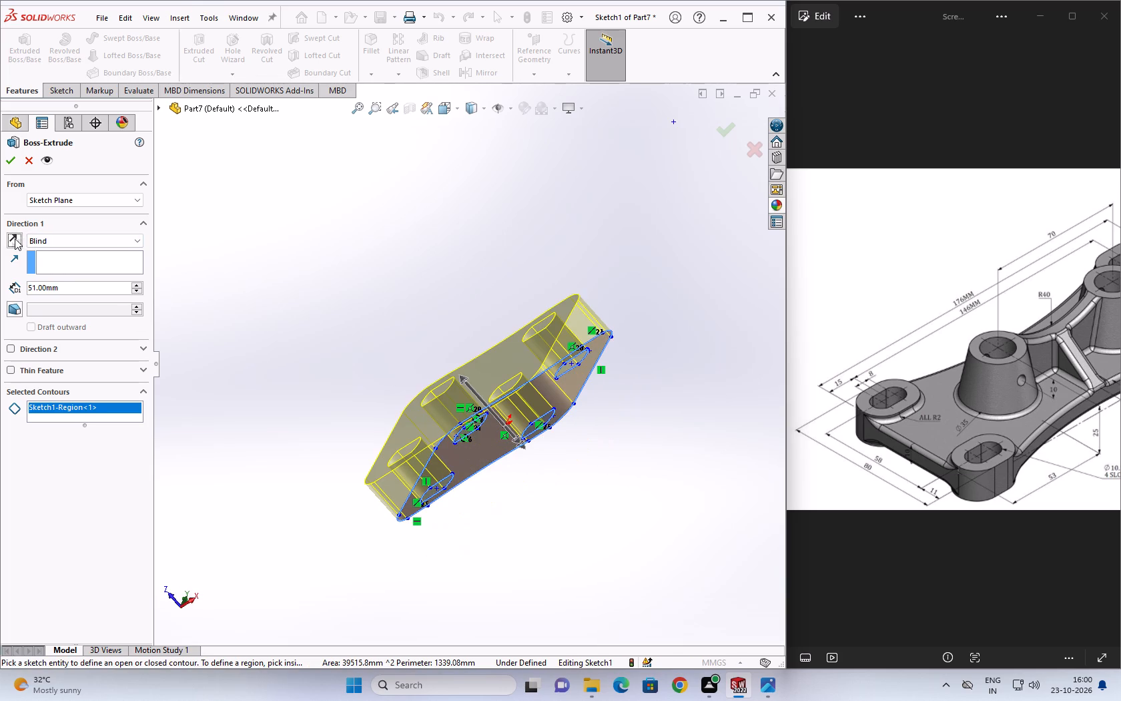
Check the thickness in the reference drawing, set the extrusion depth to 20 mm and finish the base plate.
{"action": "left_click", "coordinate": [1012, 451]}
{"action": "scroll", "coordinate": [1006, 454], "scroll_direction": "down", "scroll_amount": 4}
{"action": "middle_click_drag", "start_coordinate": [1004, 455], "coordinate": [992, 457]}
{"action": "scroll", "coordinate": [1071, 383], "scroll_direction": "down", "scroll_amount": 4}
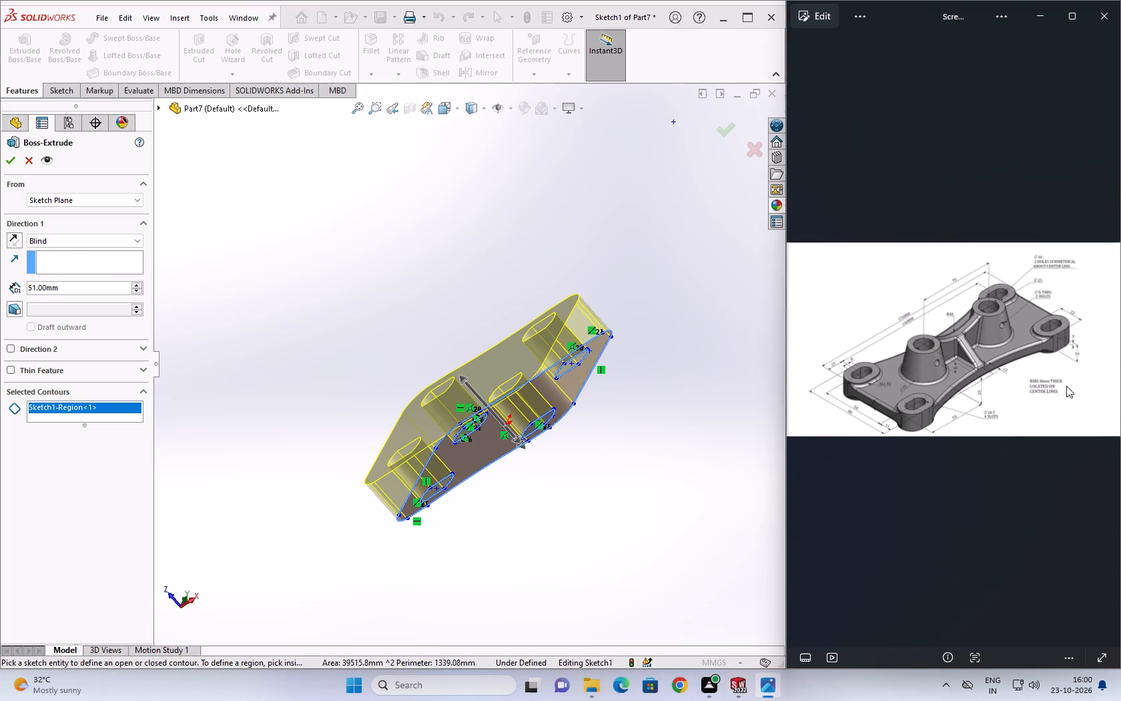
{"action": "scroll", "coordinate": [1083, 320], "scroll_direction": "up", "scroll_amount": 8}
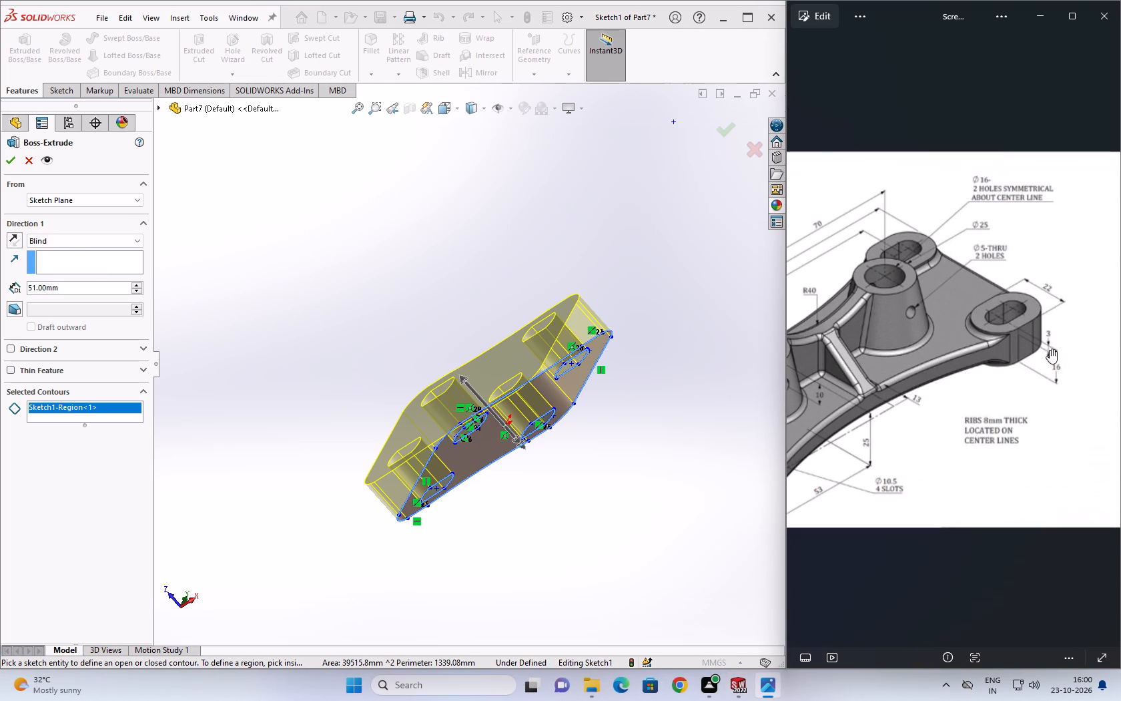
{"action": "double_click", "coordinate": [81, 284]}
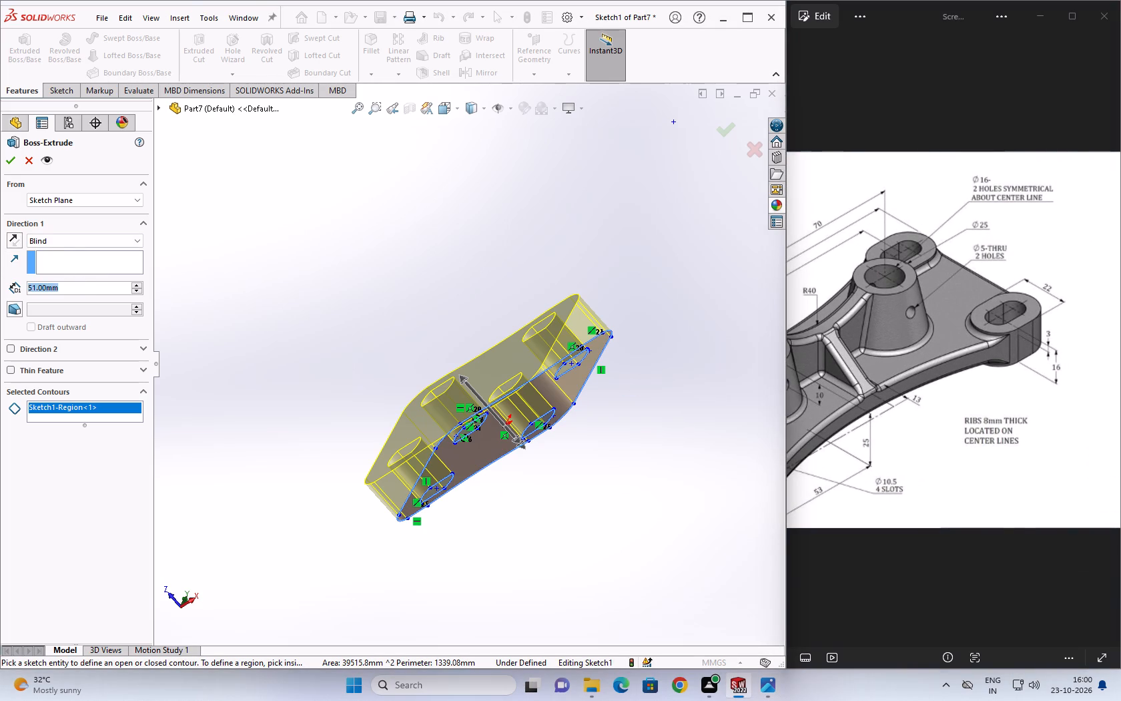
{"action": "type", "text": "20"}
{"action": "key", "text": "Return"}
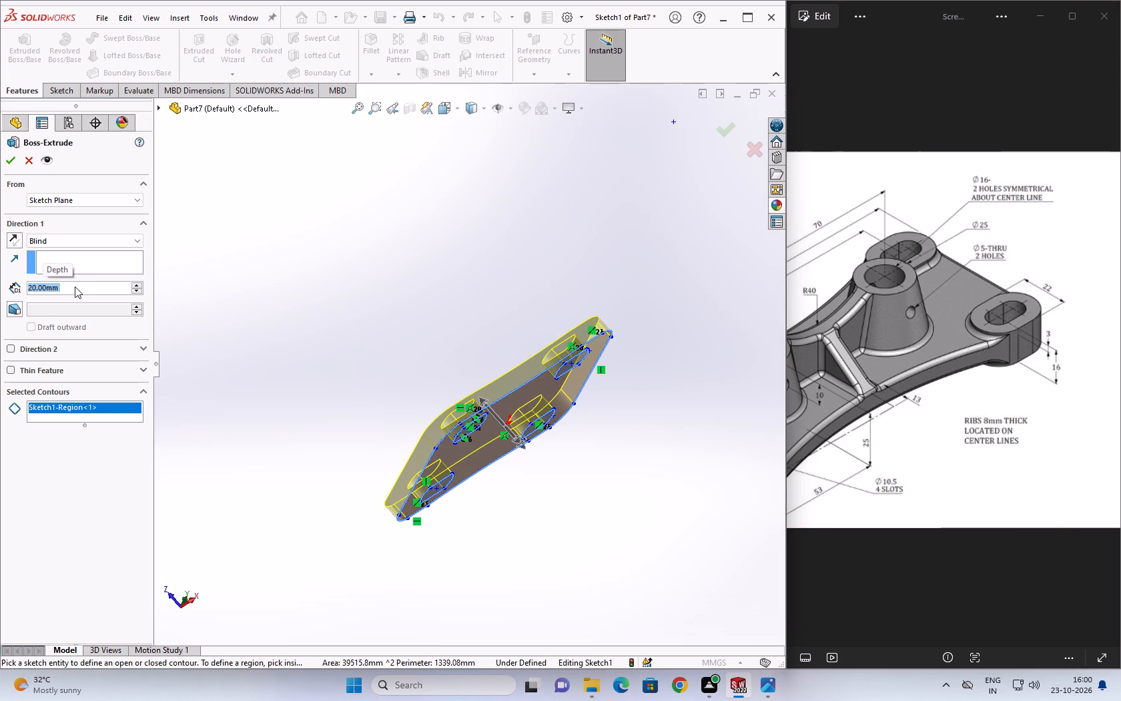
{"action": "left_click", "coordinate": [8, 168]}
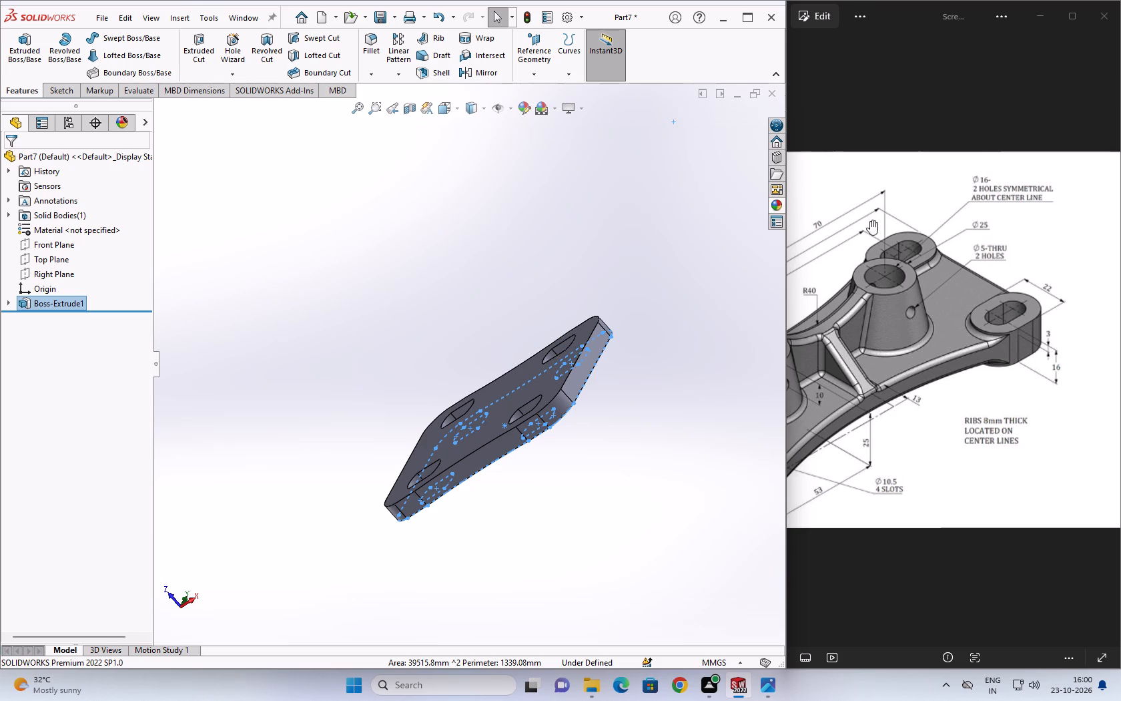
{"action": "key", "text": "Escape"}
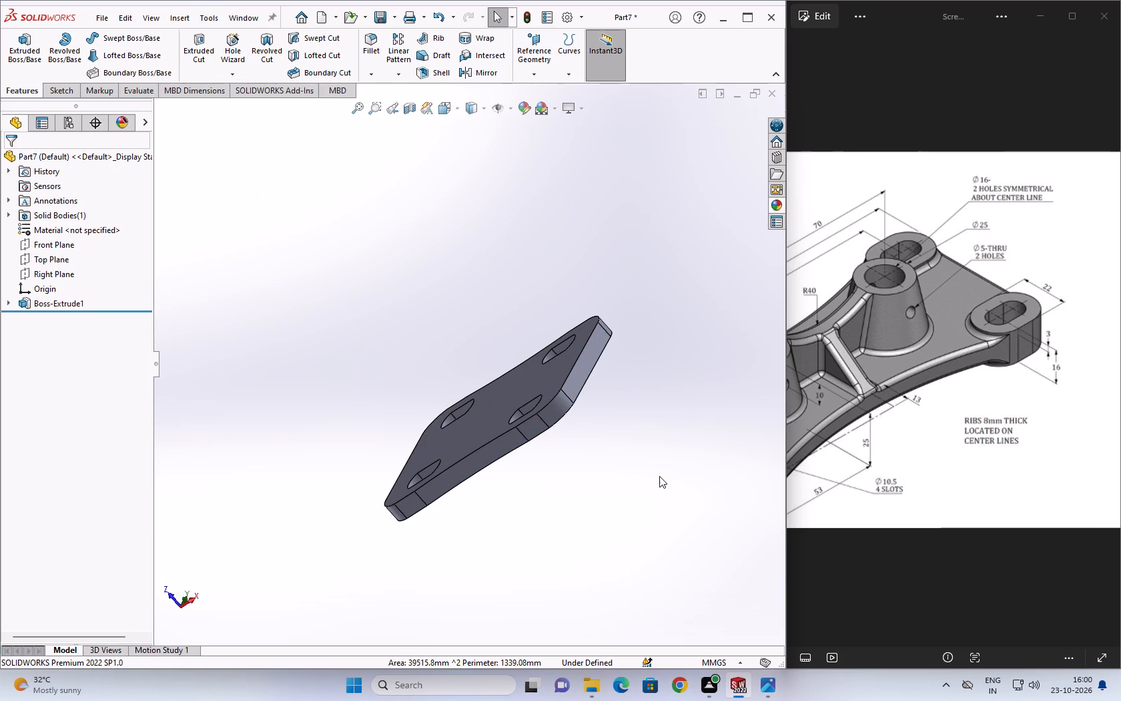
Examine the extruded plate from several angles and the conical boss and rib dimensions in the reference drawing.
{"action": "left_click", "coordinate": [627, 469]}
{"action": "middle_click_drag", "start_coordinate": [624, 465], "coordinate": [612, 553]}
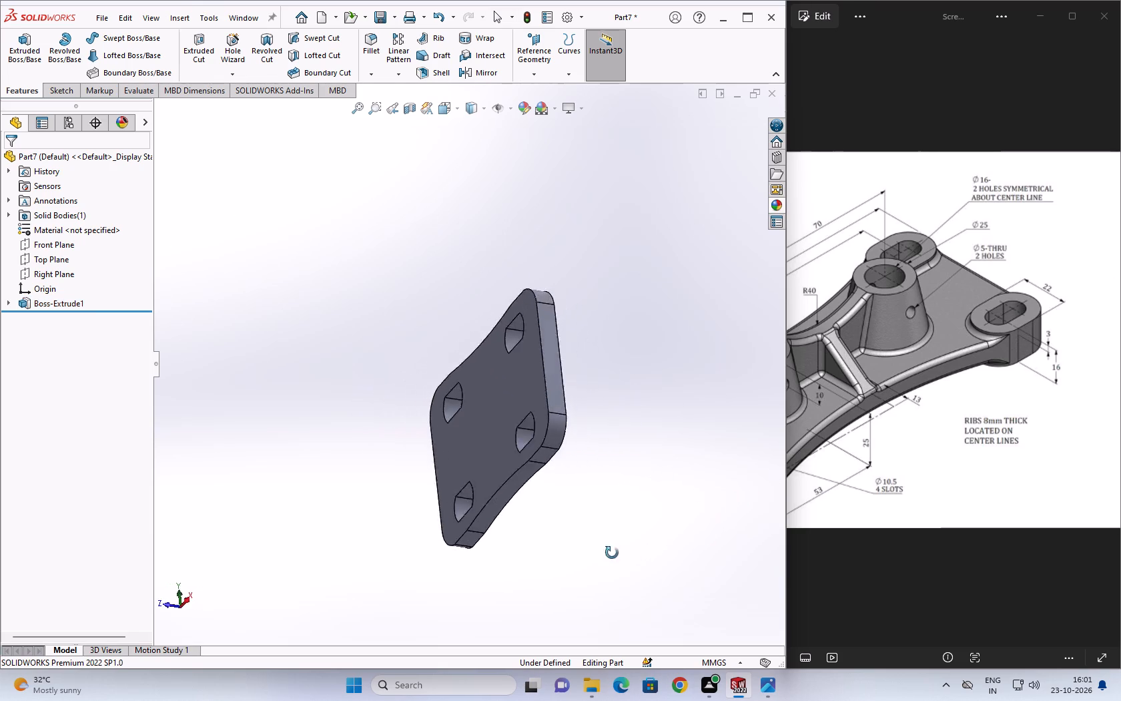
{"action": "middle_click_drag", "start_coordinate": [612, 553], "coordinate": [601, 588]}
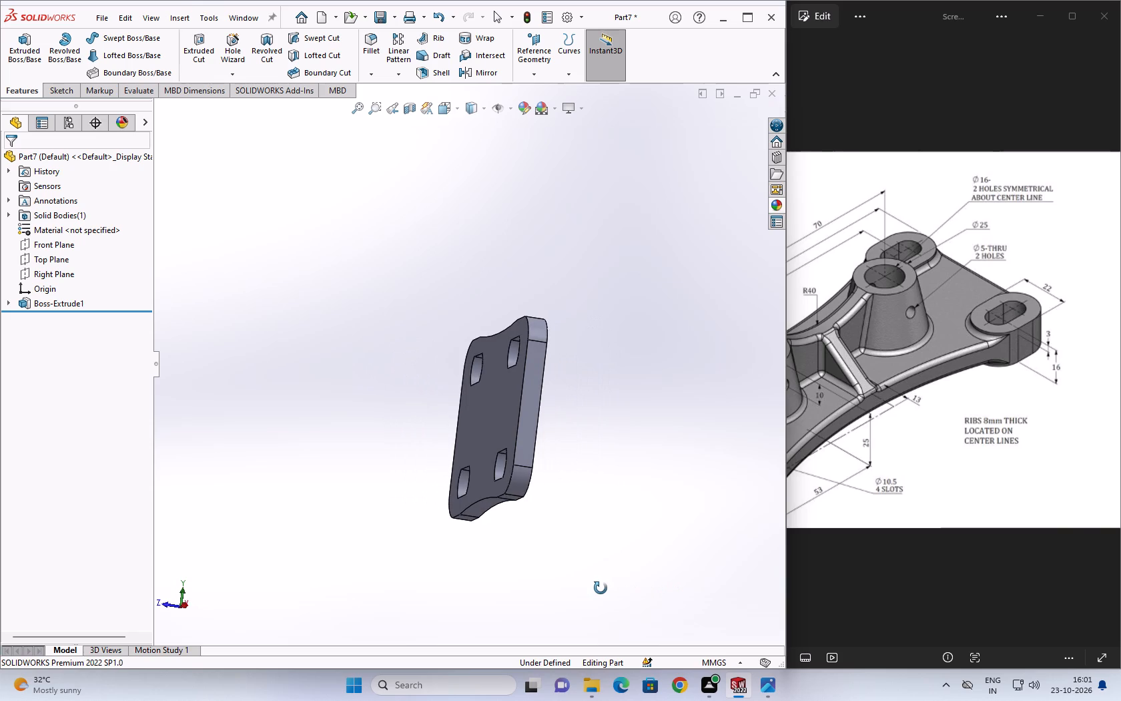
{"action": "middle_click_drag", "start_coordinate": [601, 588], "coordinate": [615, 586]}
{"action": "left_click_drag", "start_coordinate": [1030, 408], "coordinate": [1022, 408]}
{"action": "scroll", "coordinate": [878, 424], "scroll_direction": "down", "scroll_amount": 2}
{"action": "middle_click_drag", "start_coordinate": [878, 424], "coordinate": [994, 435]}
{"action": "scroll", "coordinate": [990, 435], "scroll_direction": "down", "scroll_amount": 4}
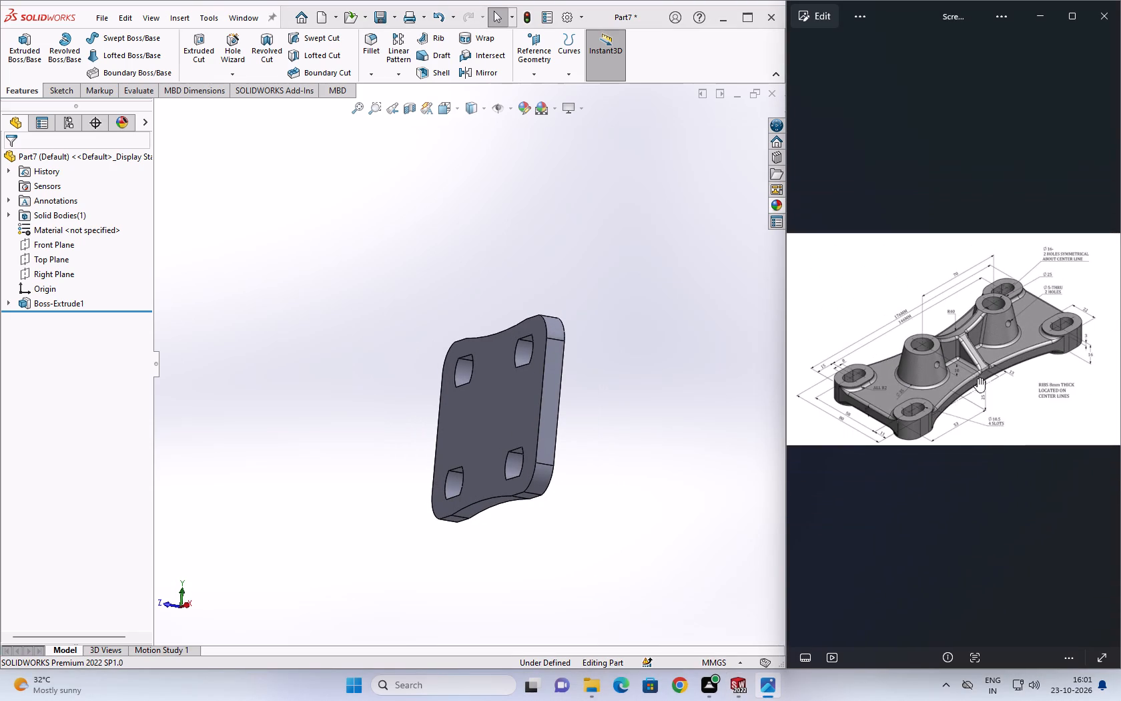
{"action": "scroll", "coordinate": [968, 342], "scroll_direction": "up", "scroll_amount": 3}
{"action": "middle_click_drag", "start_coordinate": [968, 350], "coordinate": [990, 379]}
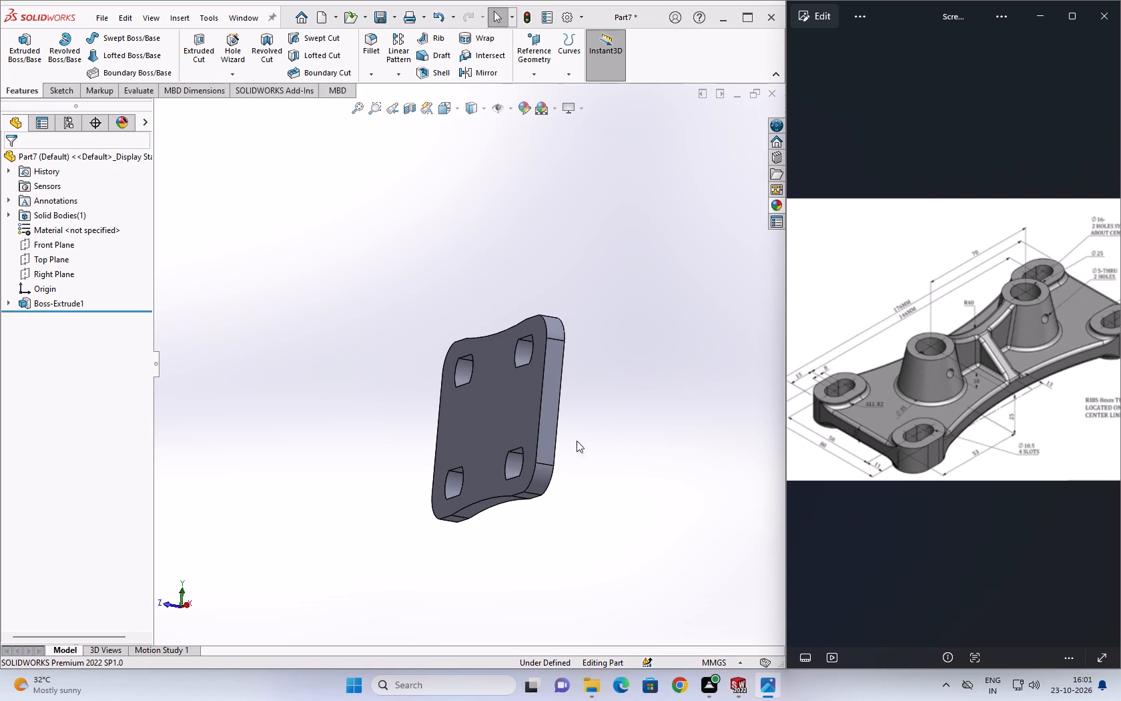
Start a sketch on the plate's front face and draw a horizontal centerline 50 mm long leftward from the origin.
{"action": "left_click", "coordinate": [470, 415]}
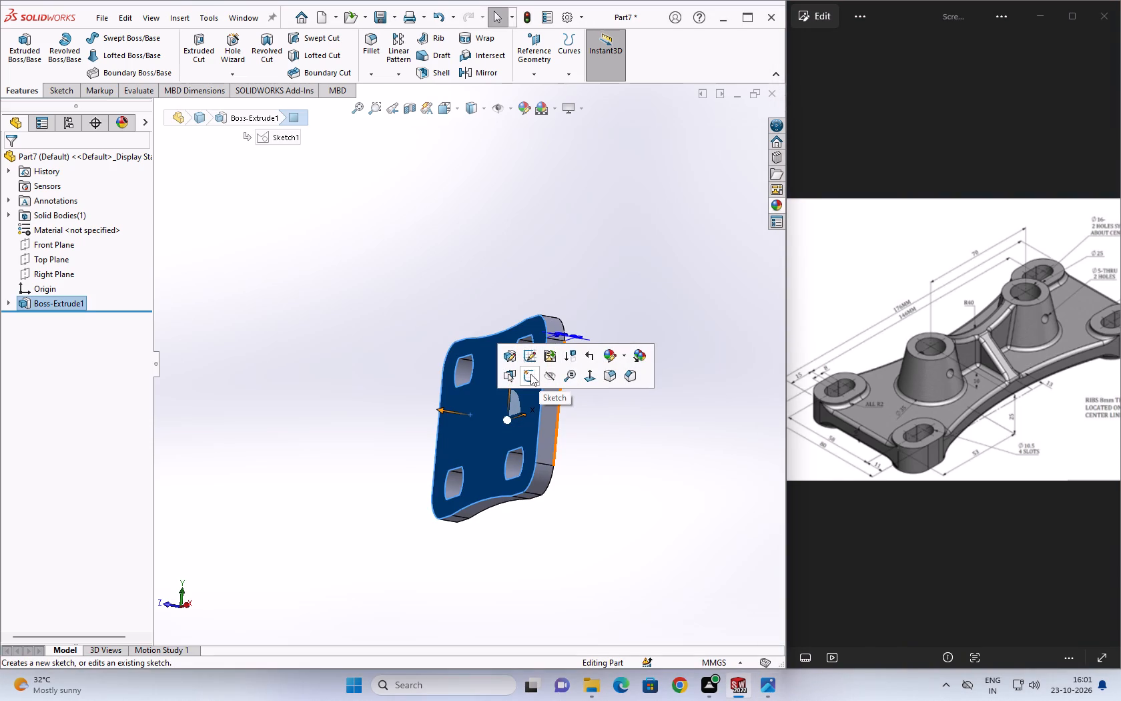
{"action": "left_click", "coordinate": [530, 373]}
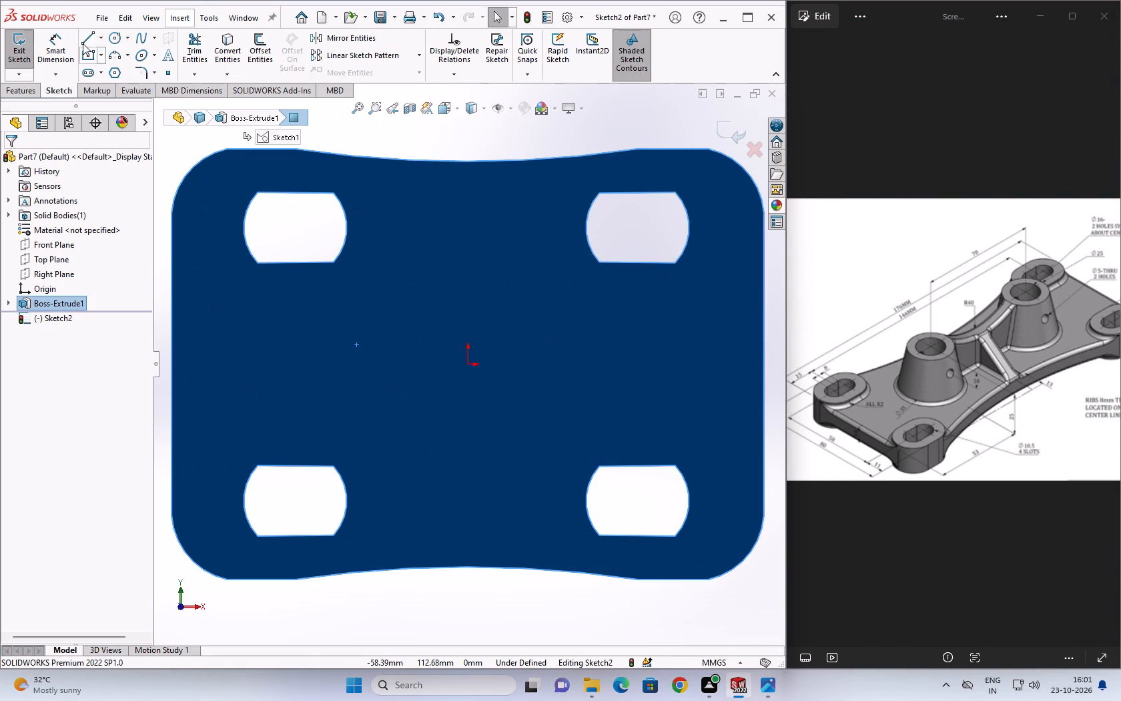
{"action": "left_click", "coordinate": [108, 43]}
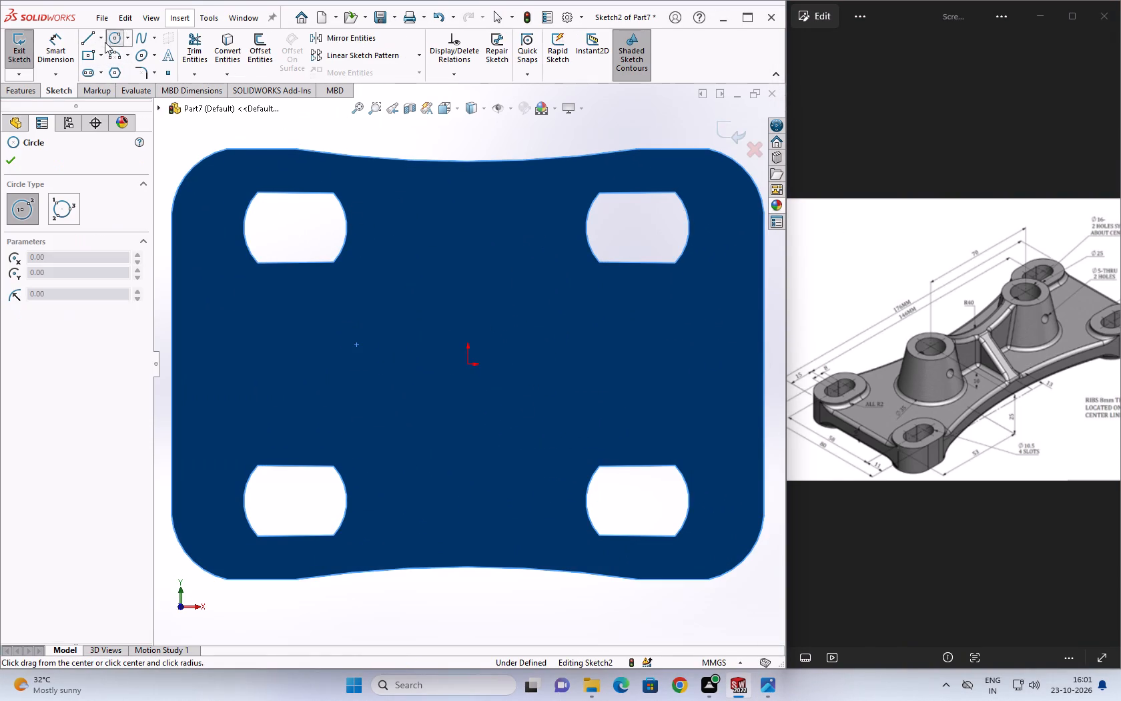
{"action": "left_click", "coordinate": [100, 41]}
{"action": "left_click", "coordinate": [110, 66]}
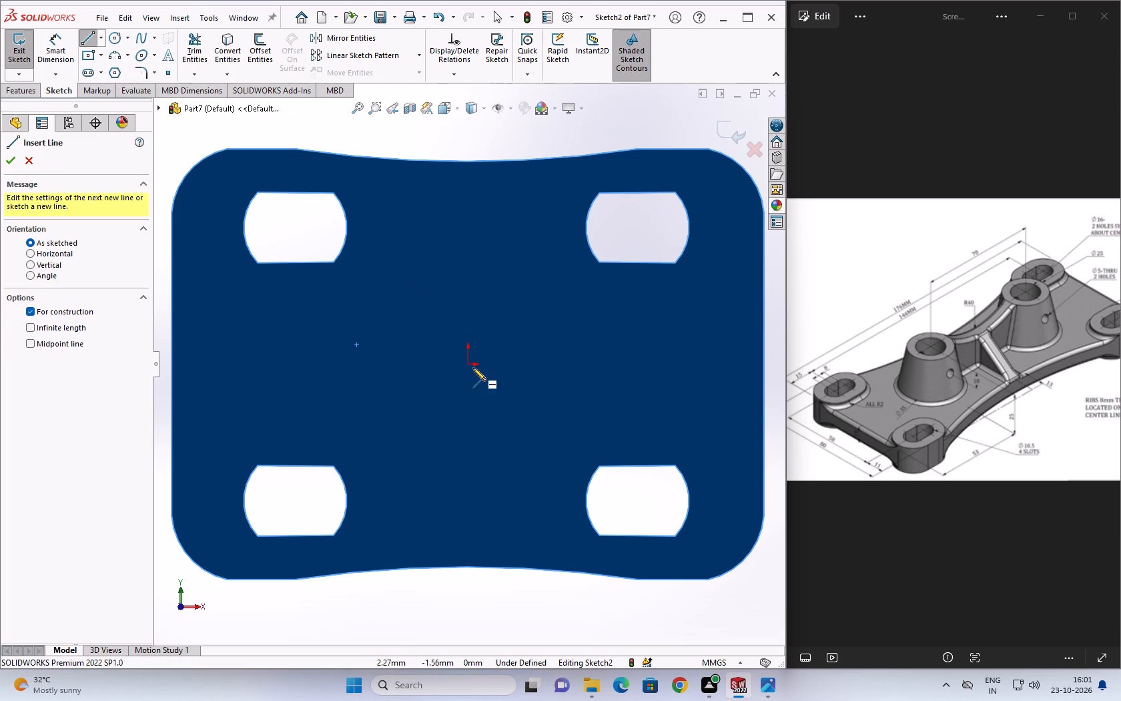
{"action": "left_click", "coordinate": [469, 365]}
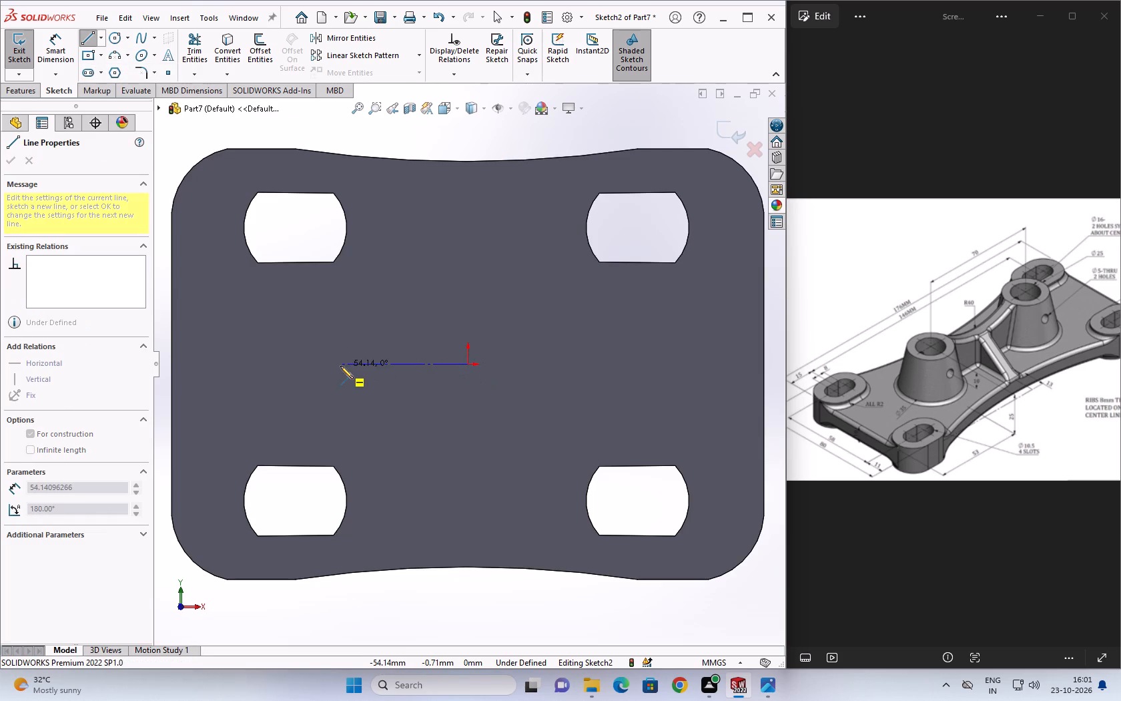
{"action": "left_click", "coordinate": [340, 366]}
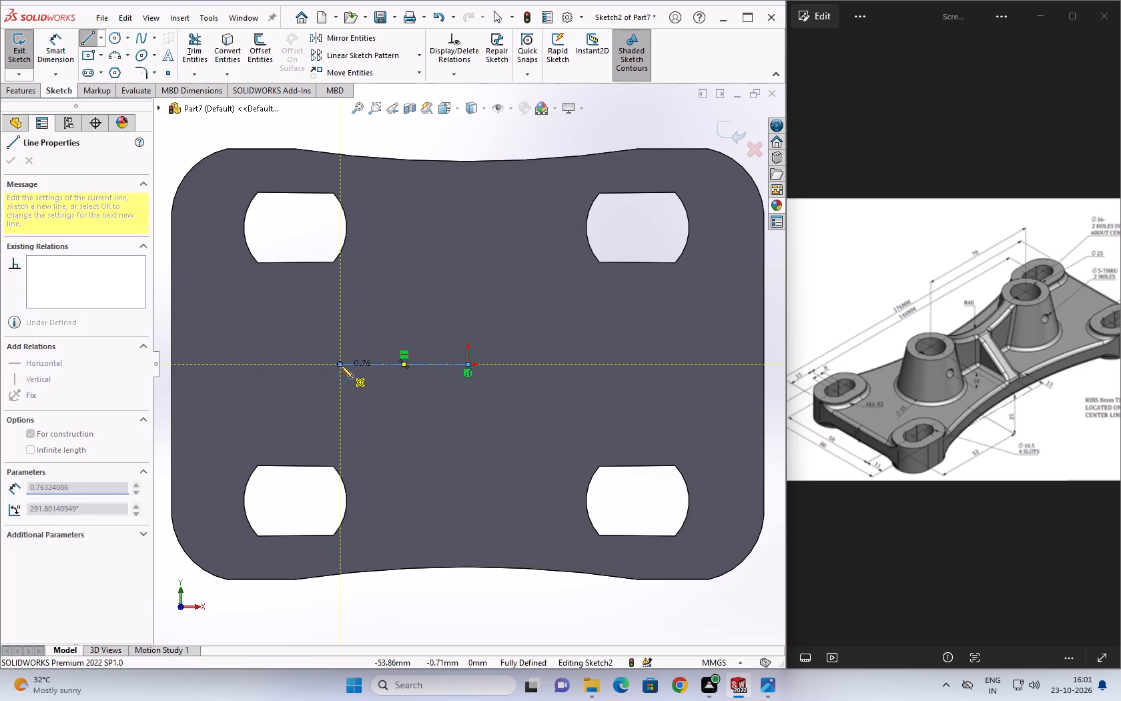
{"action": "key", "text": "Escape"}
{"action": "left_click", "coordinate": [352, 365]}
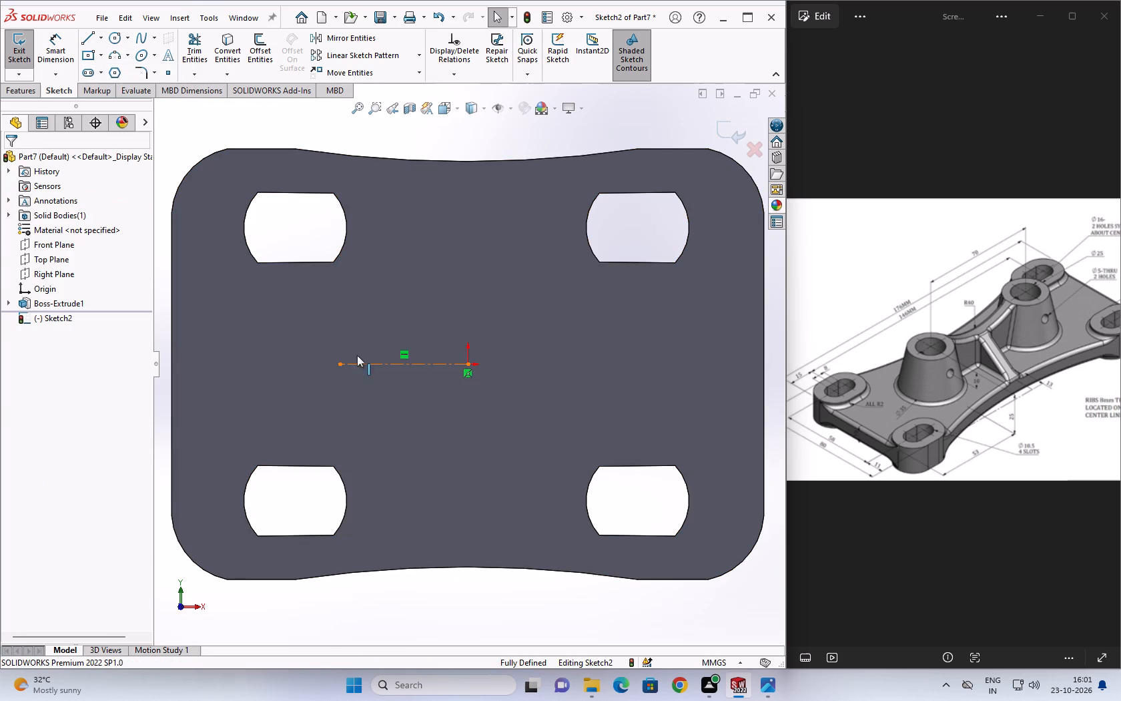
{"action": "type", "text": "50"}
{"action": "key", "text": "Return"}
{"action": "key", "text": "Escape"}
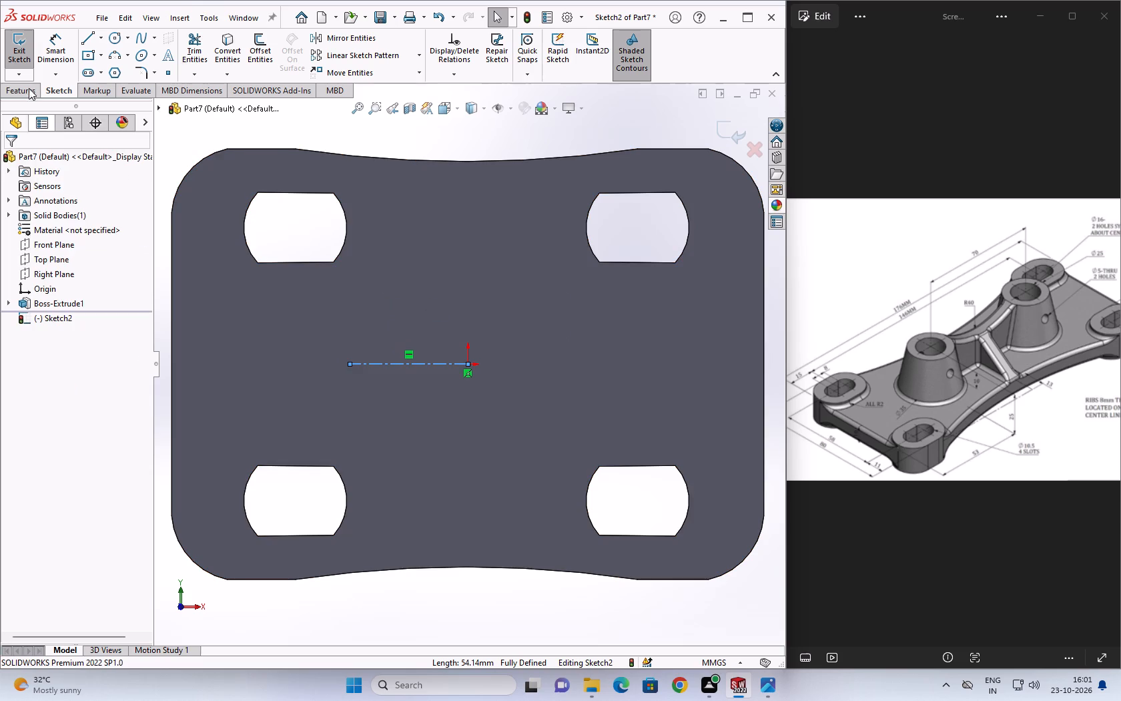
Draw a circle of radius 25 mm centered on the left end of the horizontal centerline.
{"action": "left_click", "coordinate": [117, 33]}
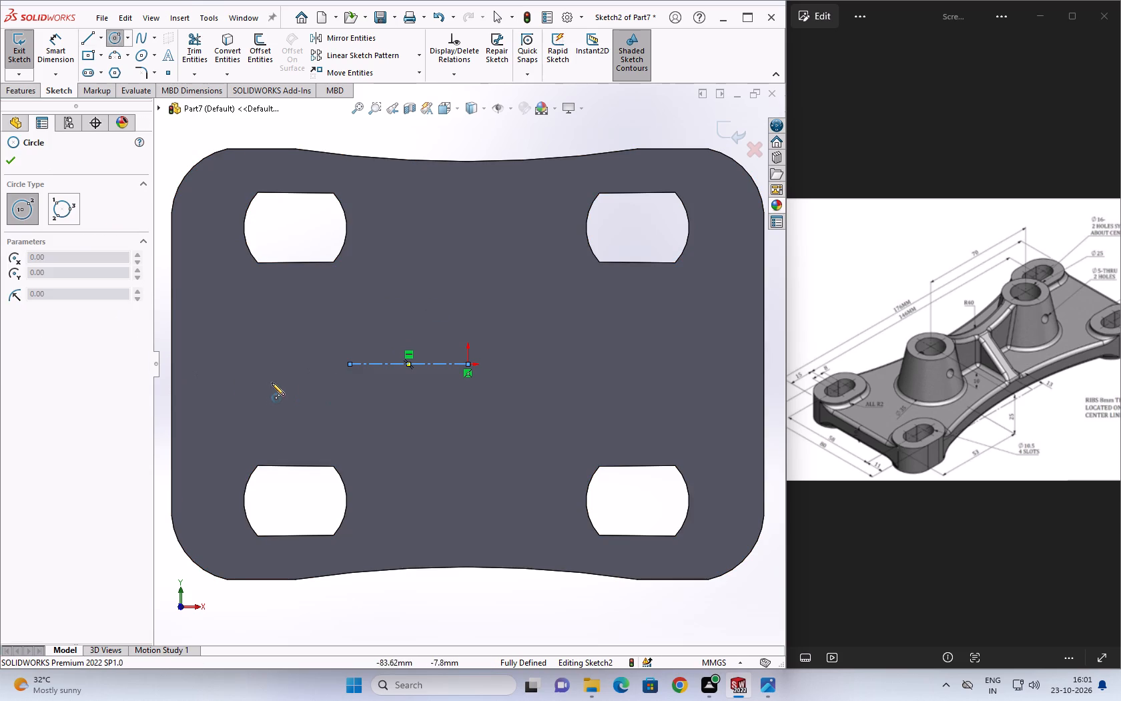
{"action": "left_click", "coordinate": [352, 366]}
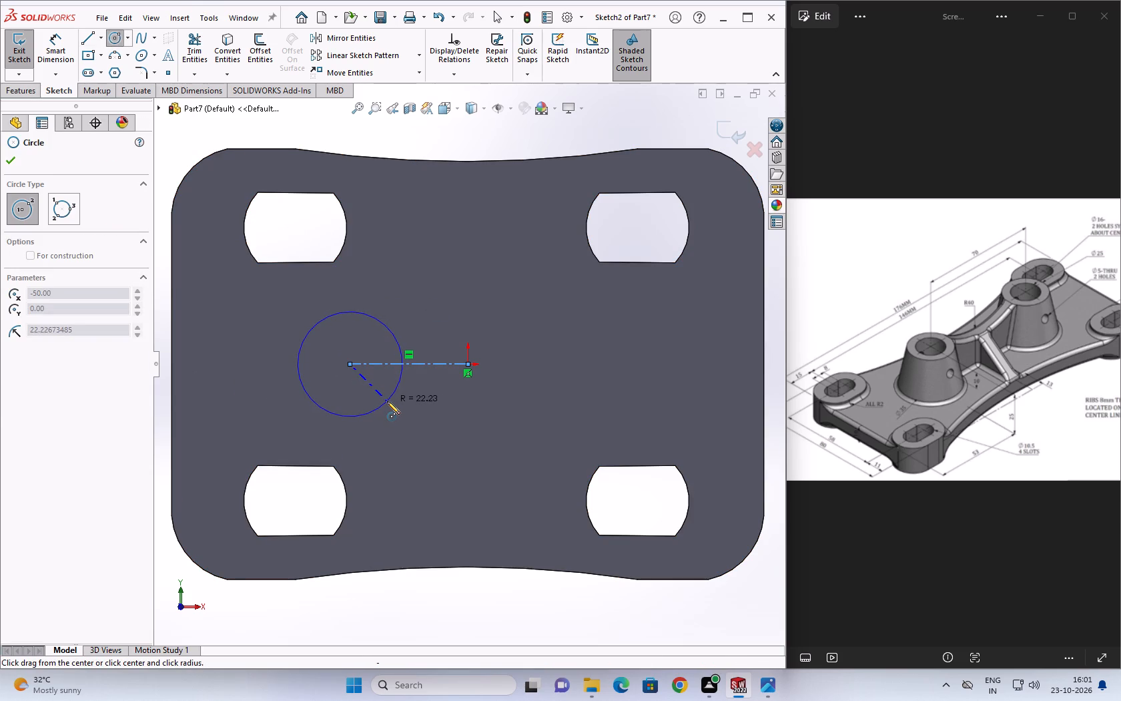
{"action": "left_click", "coordinate": [387, 401]}
{"action": "type", "text": "25"}
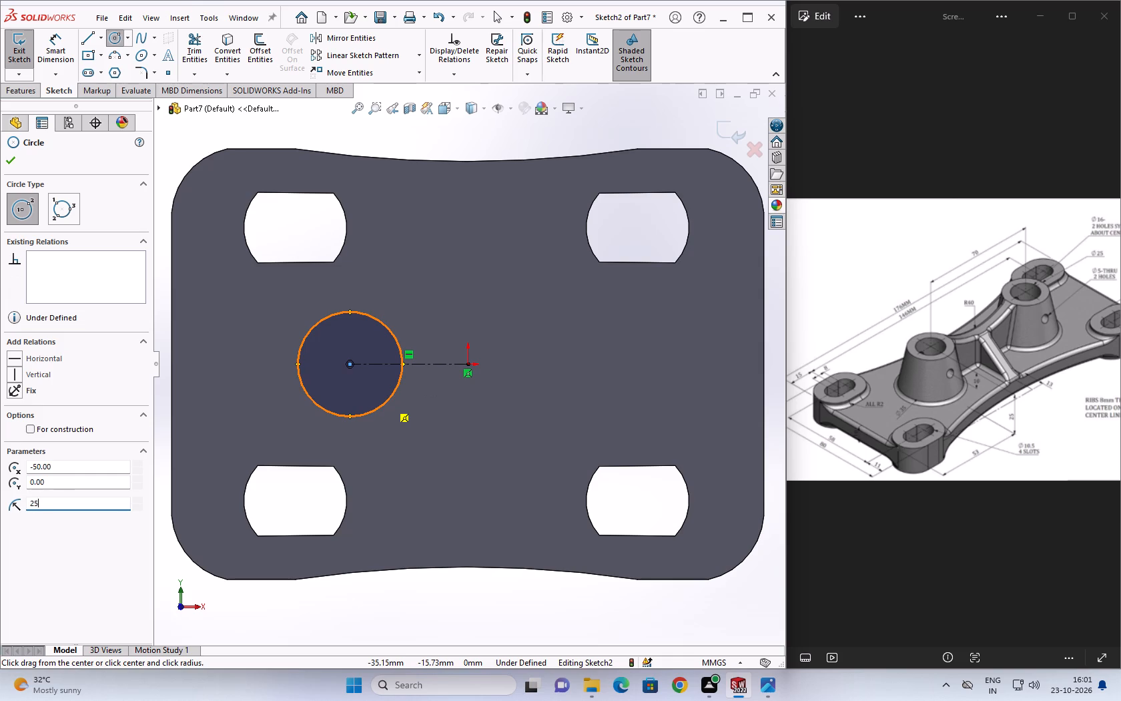
{"action": "key", "text": "Return"}
{"action": "key", "text": "Escape"}
{"action": "key", "text": "Escape"}
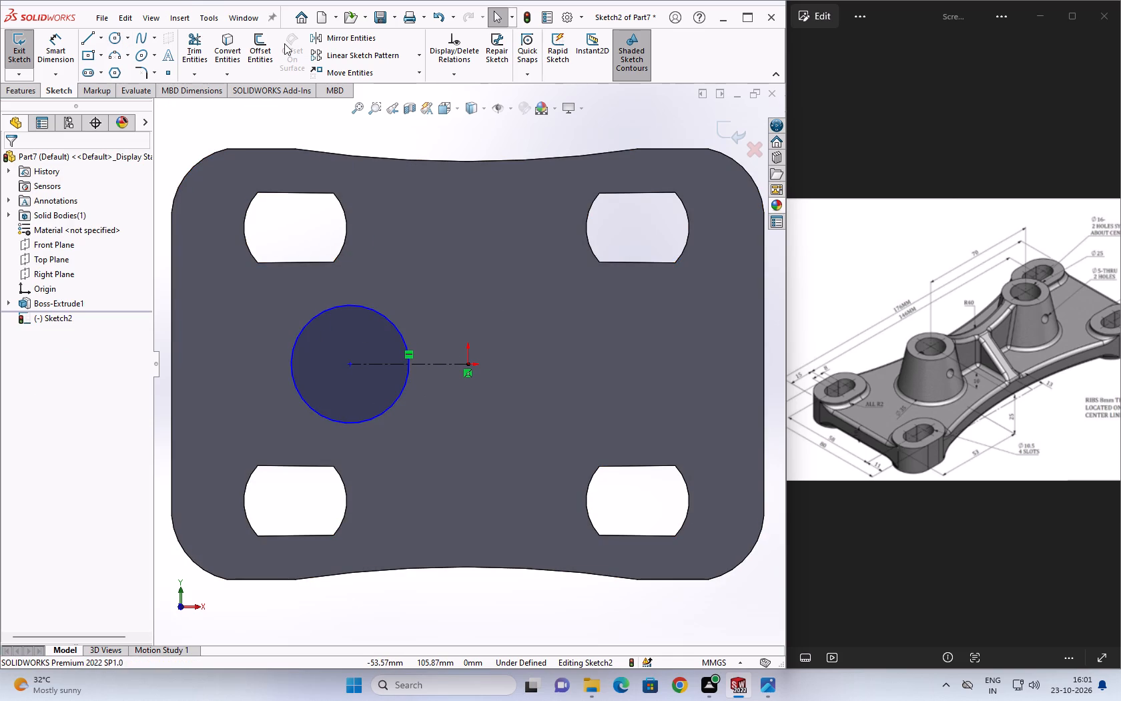
Draw a concentric circle of radius 12 mm inside the 25 mm radius circle.
{"action": "left_click", "coordinate": [115, 41]}
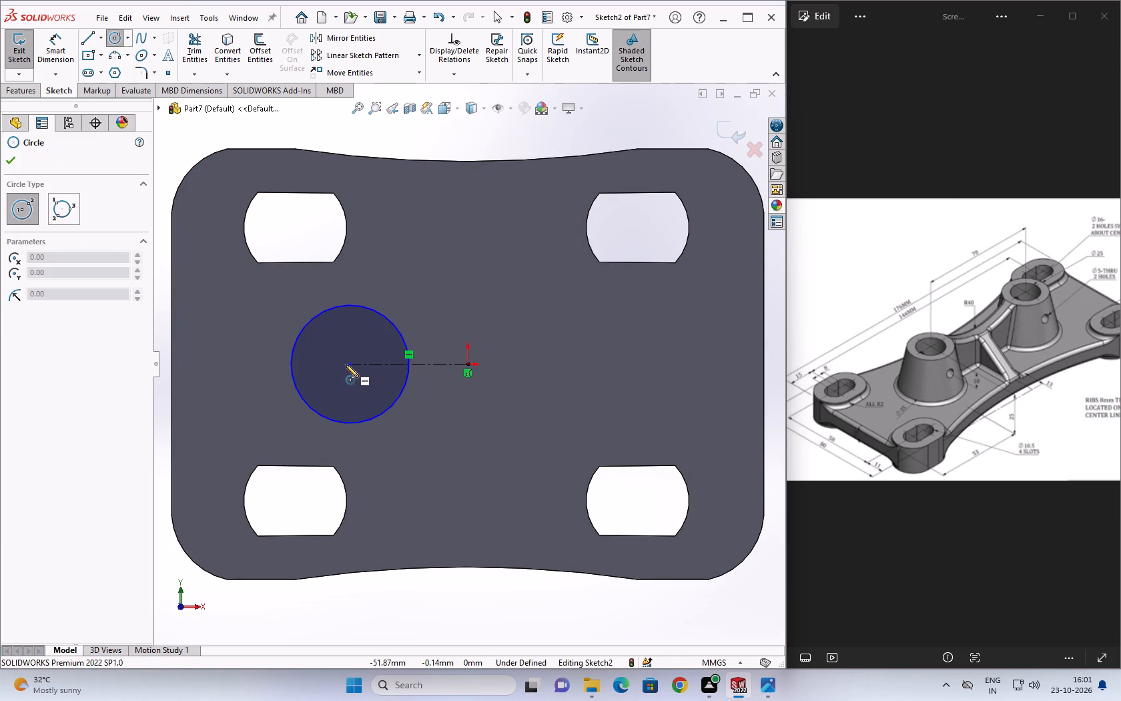
{"action": "left_click", "coordinate": [348, 366]}
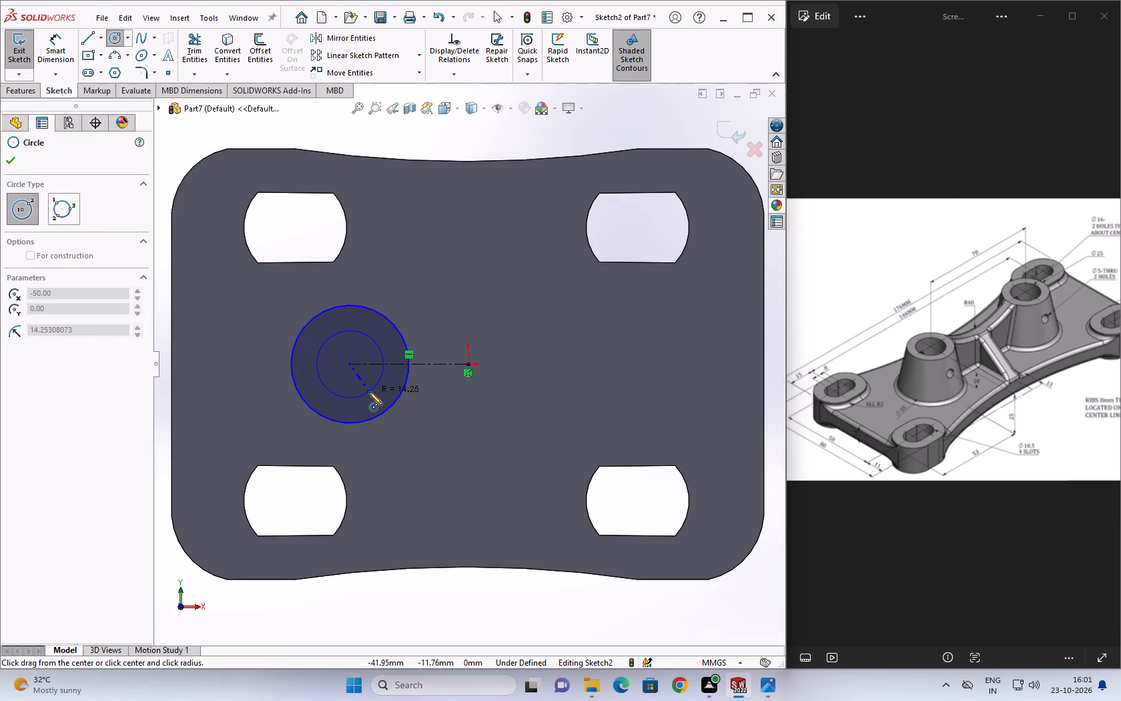
{"action": "left_click", "coordinate": [370, 393]}
{"action": "type", "text": "12"}
{"action": "key", "text": "Return"}
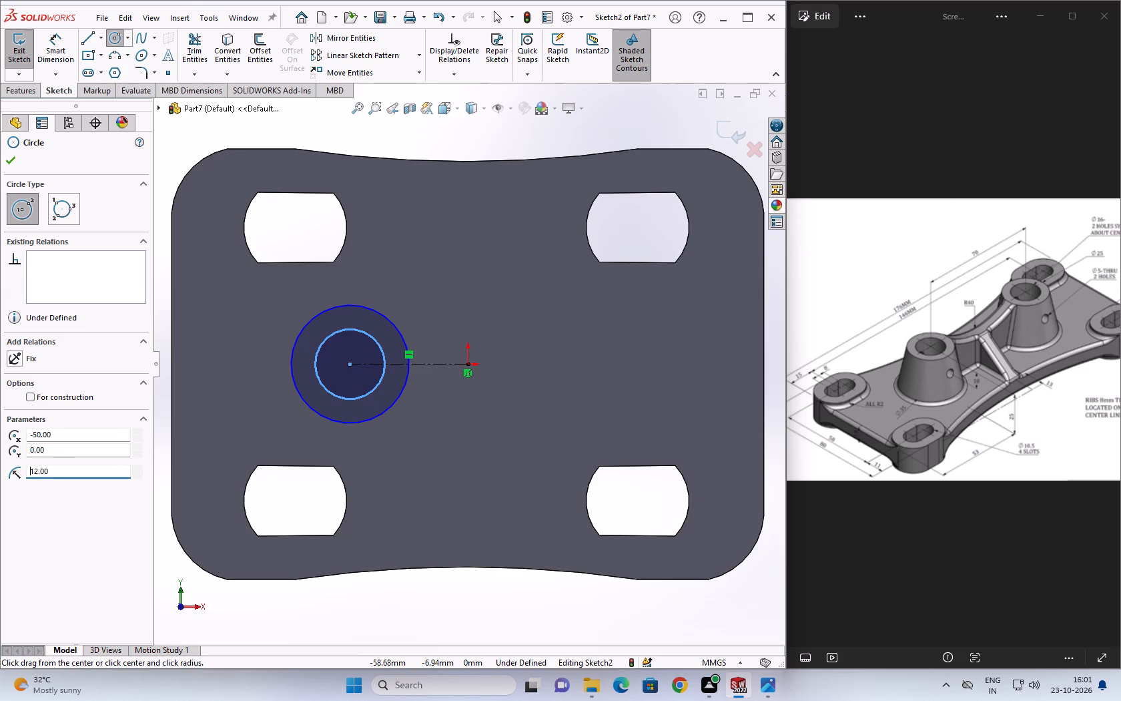
{"action": "key", "text": "Escape"}
{"action": "key", "text": "Escape"}
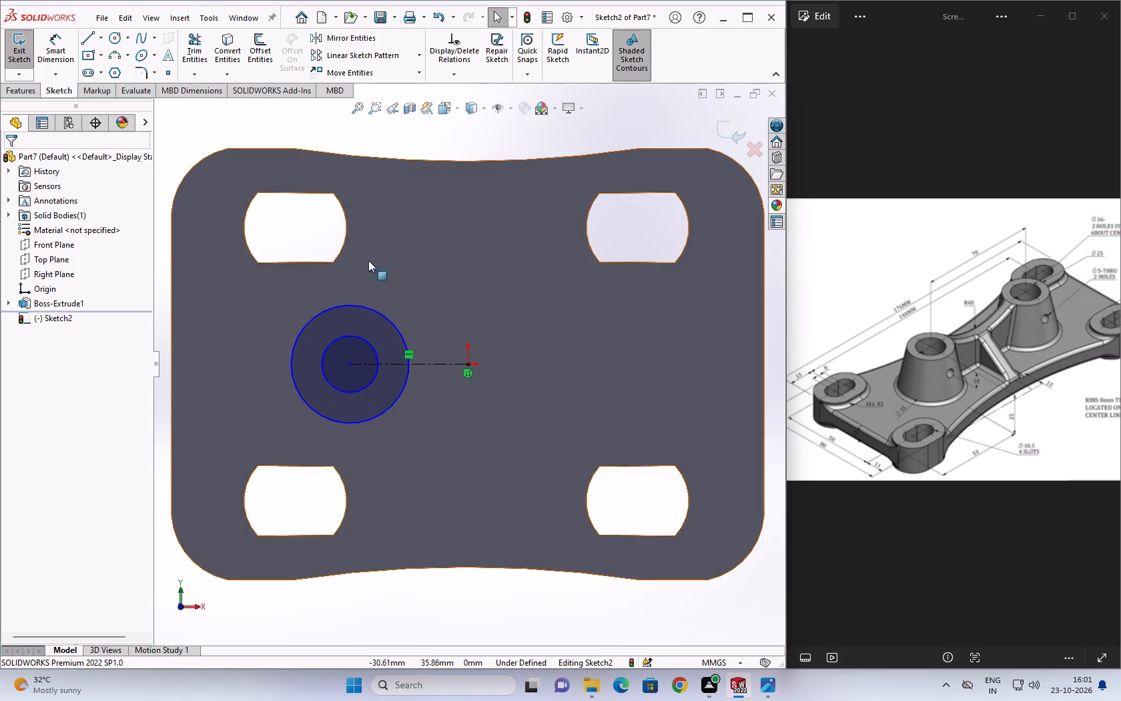
Draw a vertical centerline about 95 mm long upward from the origin.
{"action": "left_click", "coordinate": [103, 40]}
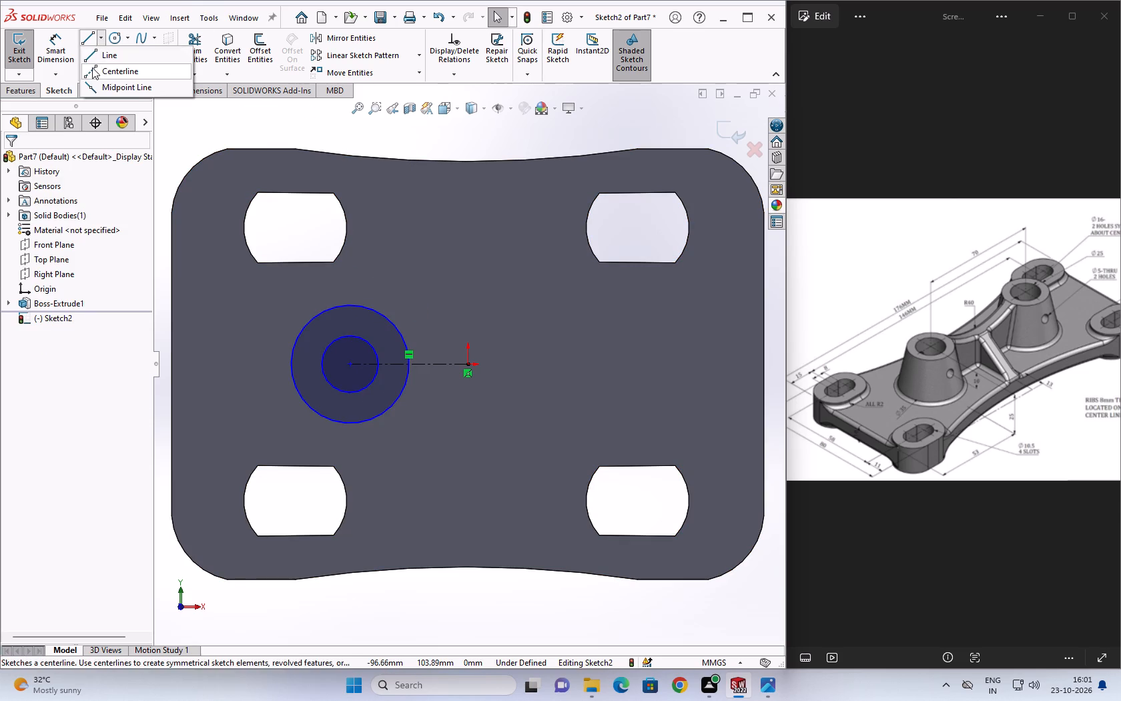
{"action": "left_click", "coordinate": [92, 67]}
{"action": "left_click", "coordinate": [469, 365]}
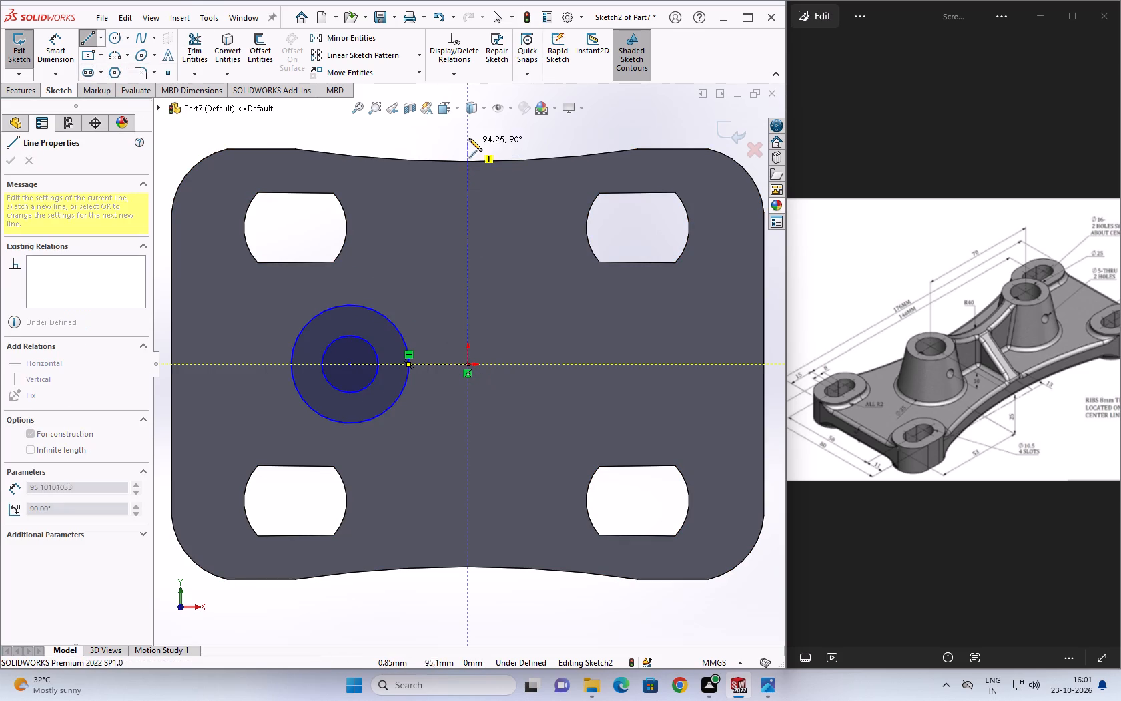
{"action": "left_click", "coordinate": [468, 137]}
{"action": "key", "text": "Escape"}
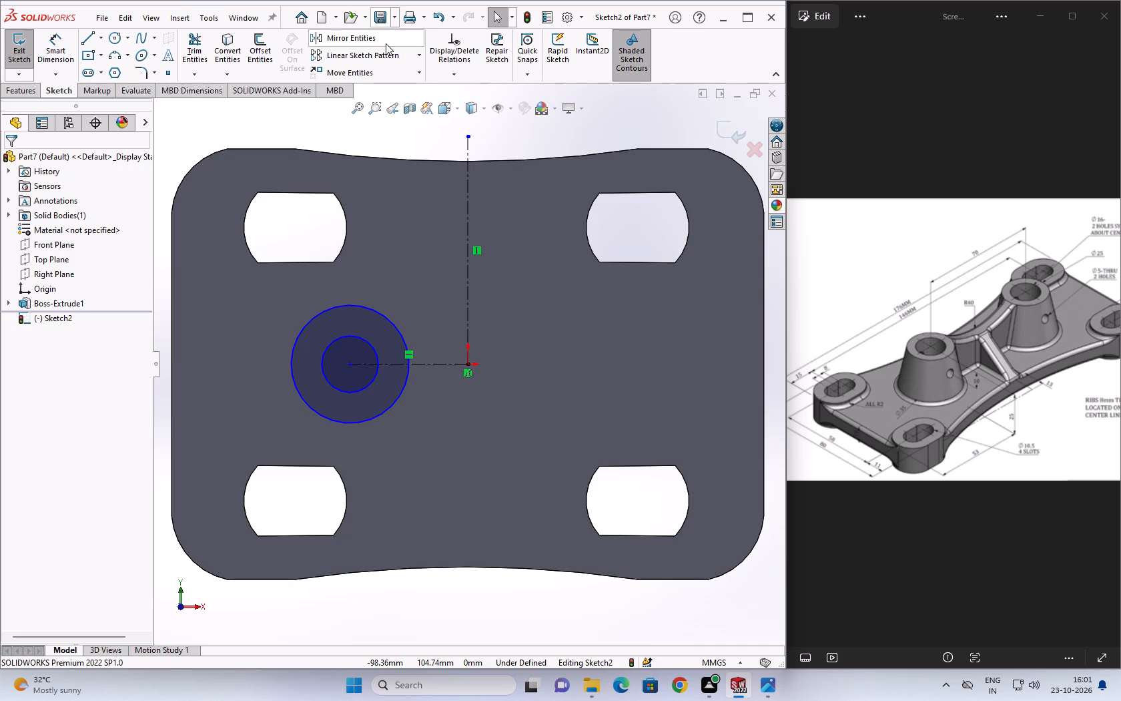
Mirror the two concentric boss circles about the vertical centerline.
{"action": "left_click", "coordinate": [386, 43]}
{"action": "left_click", "coordinate": [389, 410]}
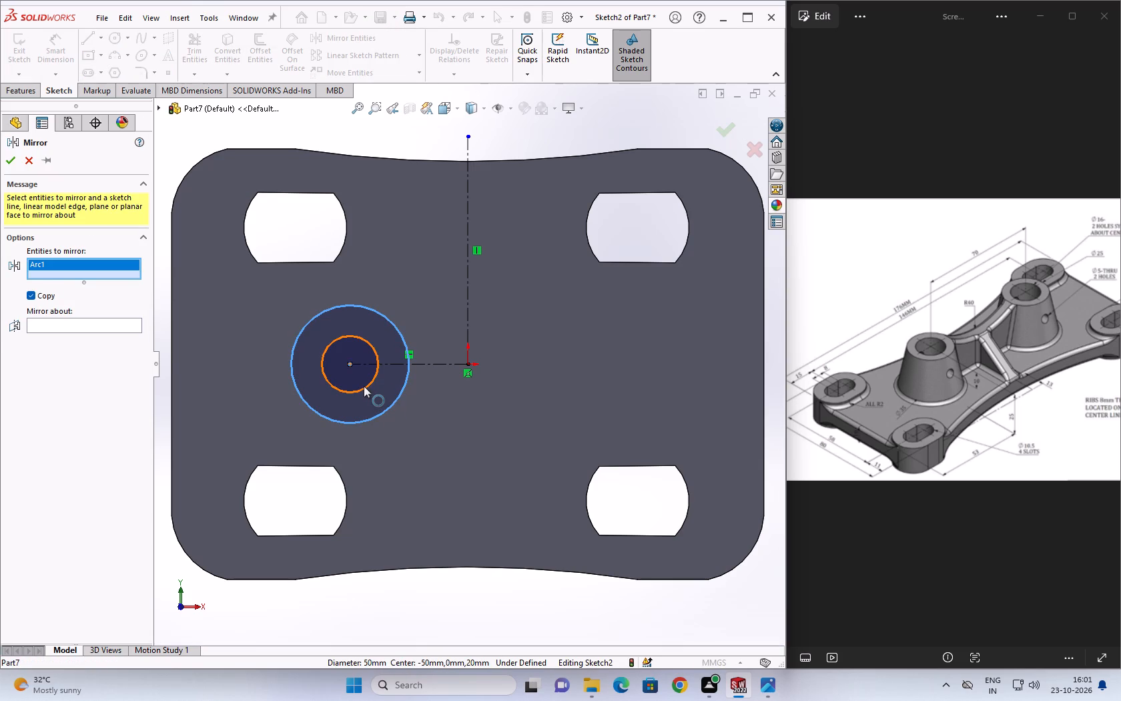
{"action": "left_click", "coordinate": [364, 386]}
{"action": "left_click", "coordinate": [89, 336]}
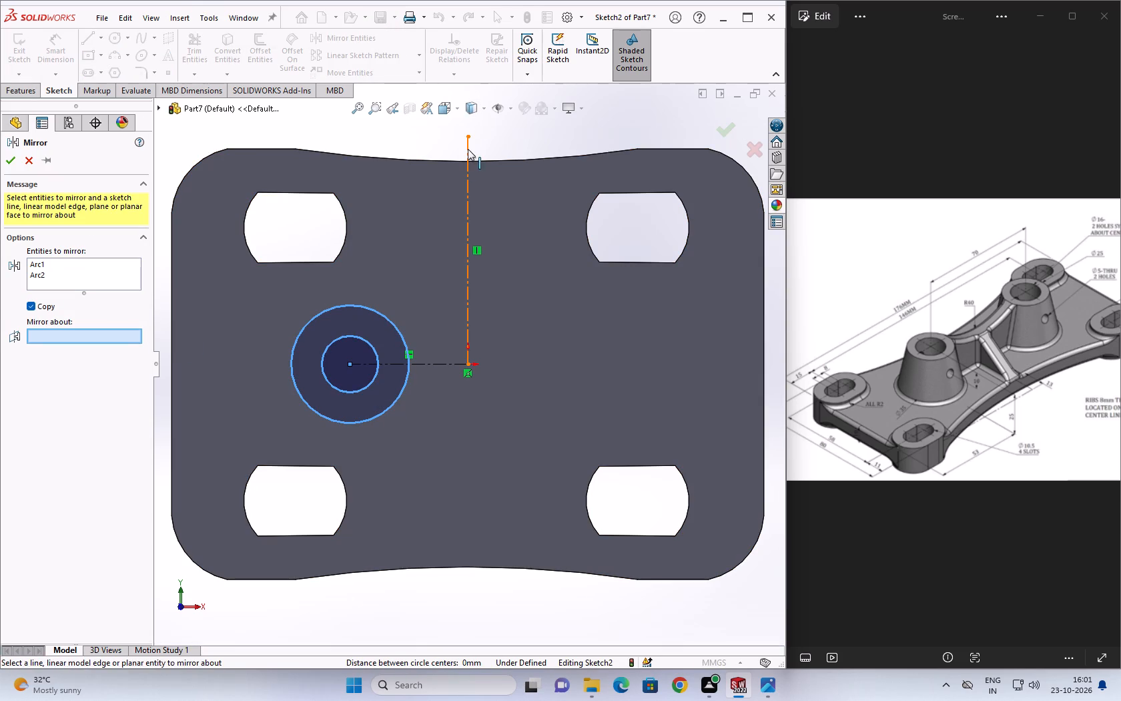
{"action": "left_click", "coordinate": [466, 149]}
{"action": "left_click", "coordinate": [6, 165]}
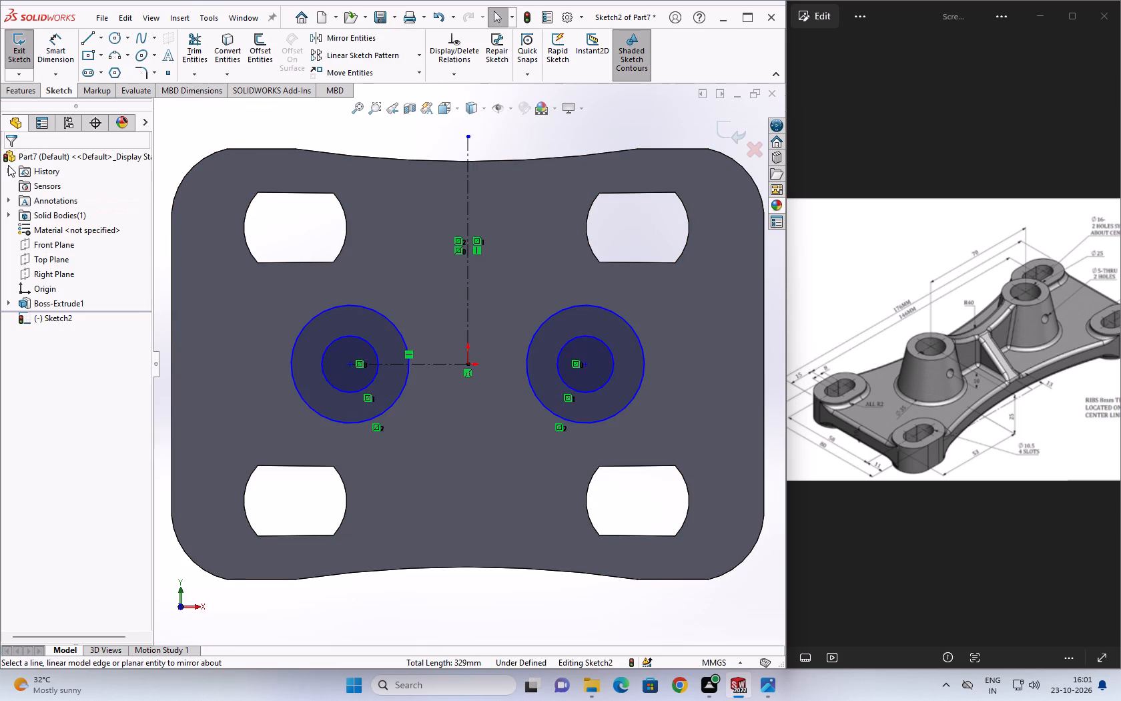
Extrude the two mirrored ring profiles 30 mm from the plate's front face as merged bosses.
{"action": "middle_click_drag", "start_coordinate": [478, 353], "coordinate": [444, 217]}
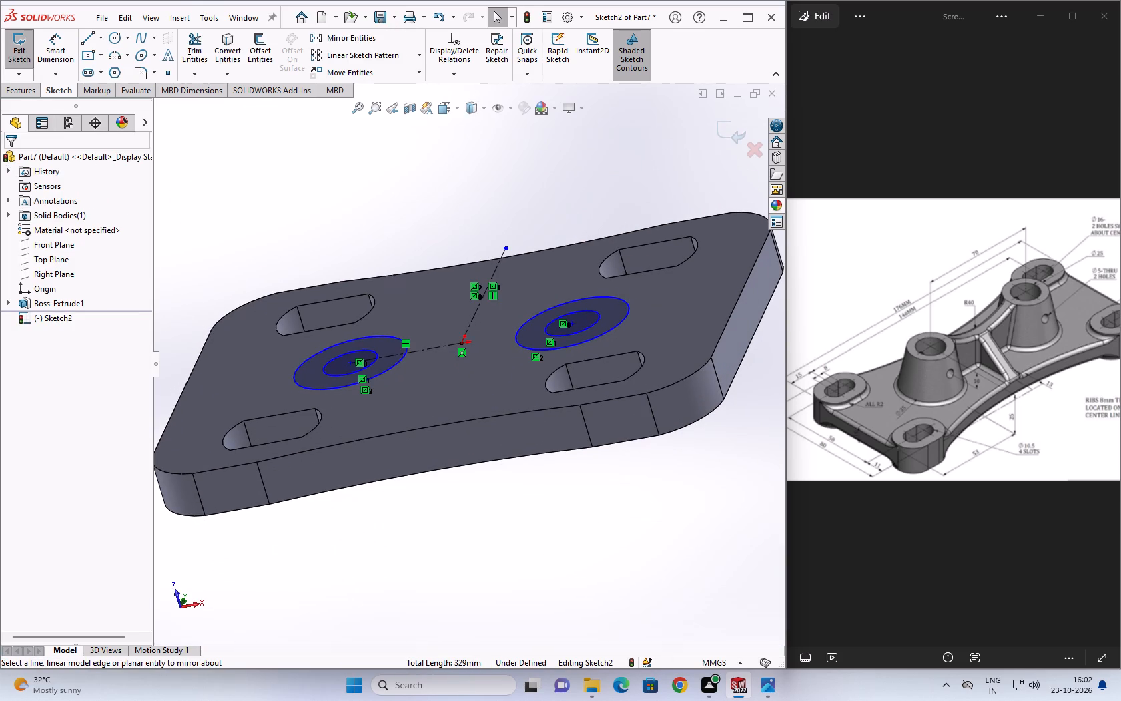
{"action": "left_click", "coordinate": [21, 92]}
{"action": "left_click", "coordinate": [22, 63]}
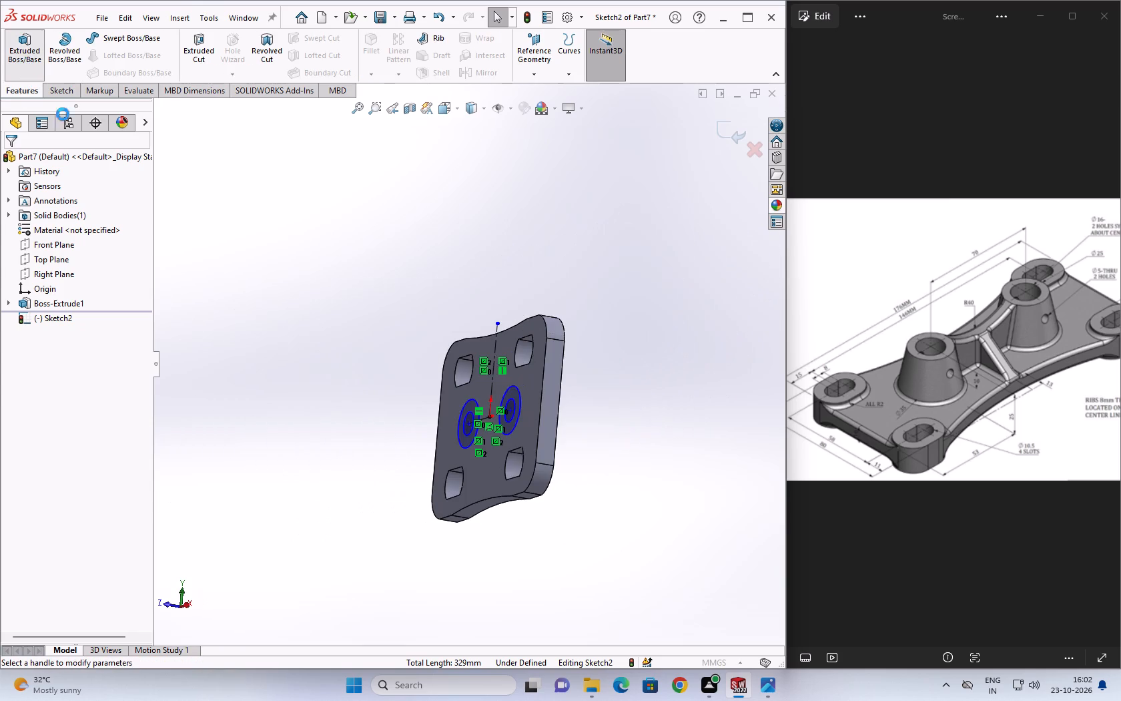
{"action": "middle_click_drag", "start_coordinate": [263, 368], "coordinate": [181, 323]}
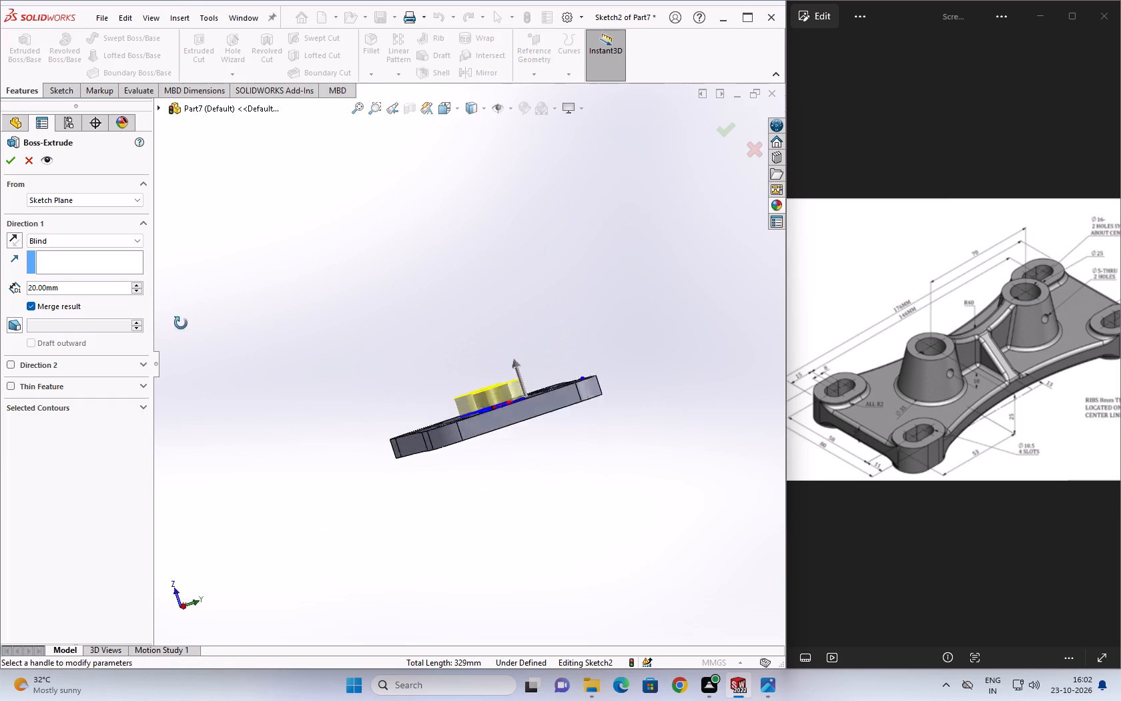
{"action": "middle_click_drag", "start_coordinate": [181, 323], "coordinate": [210, 321]}
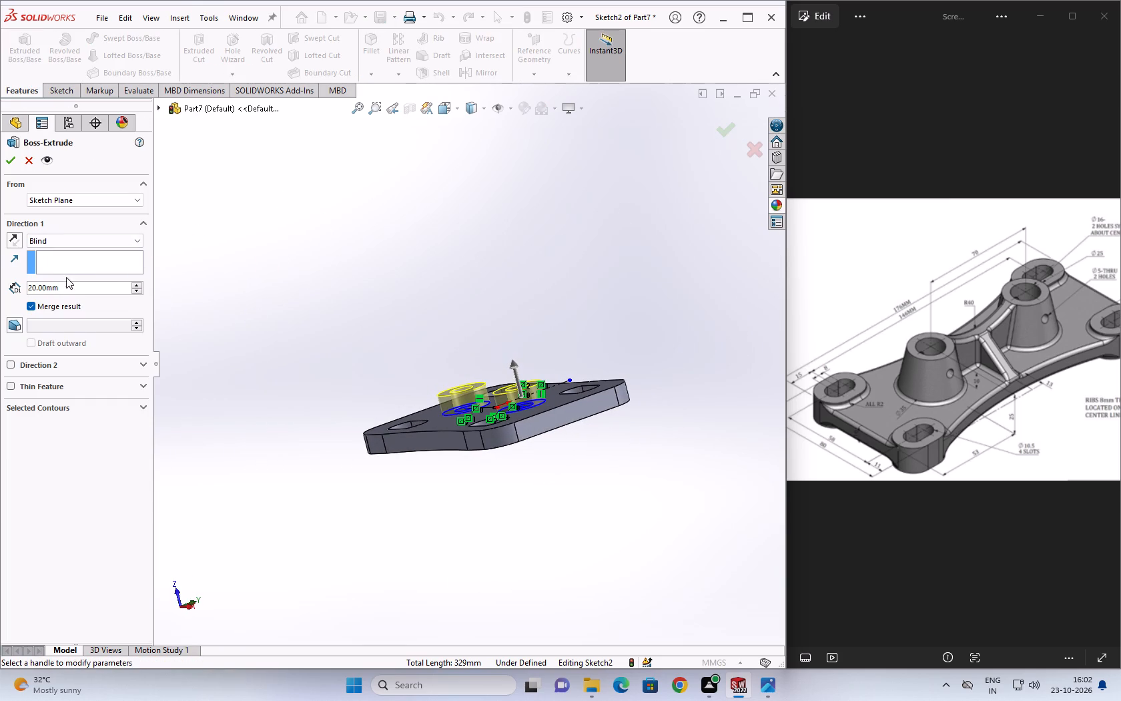
{"action": "double_click", "coordinate": [69, 283]}
{"action": "key", "text": "3"}
{"action": "key", "text": "0"}
{"action": "key", "text": "Return"}
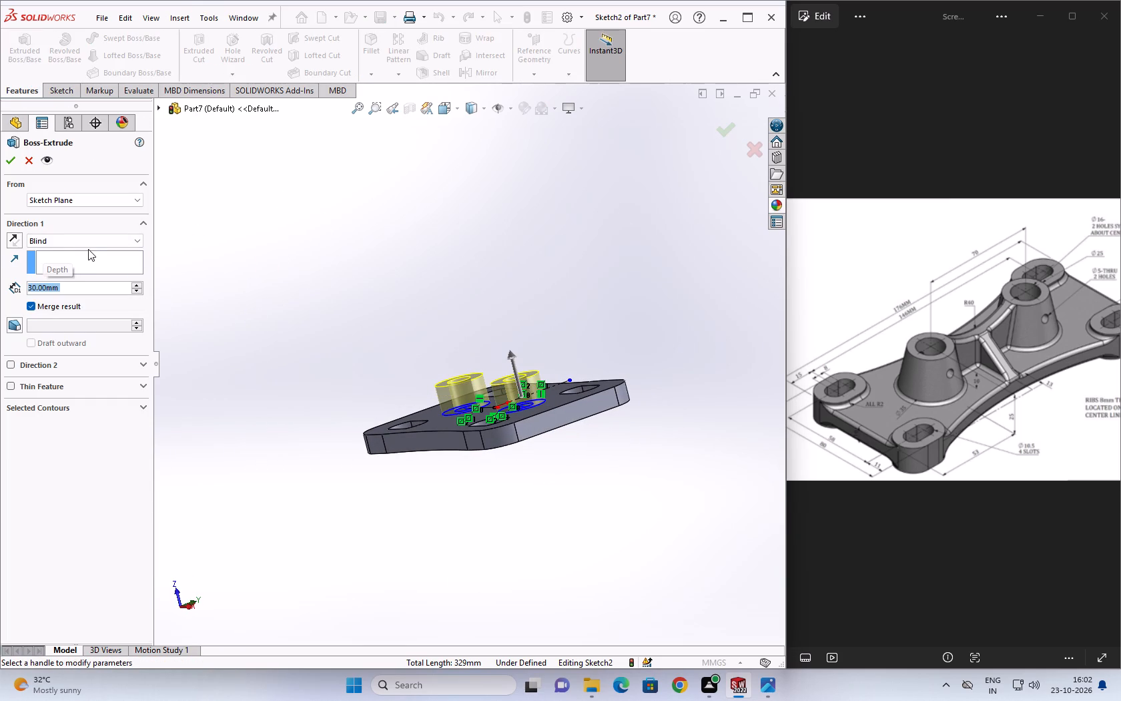
{"action": "left_click", "coordinate": [10, 164]}
{"action": "left_click", "coordinate": [416, 282]}
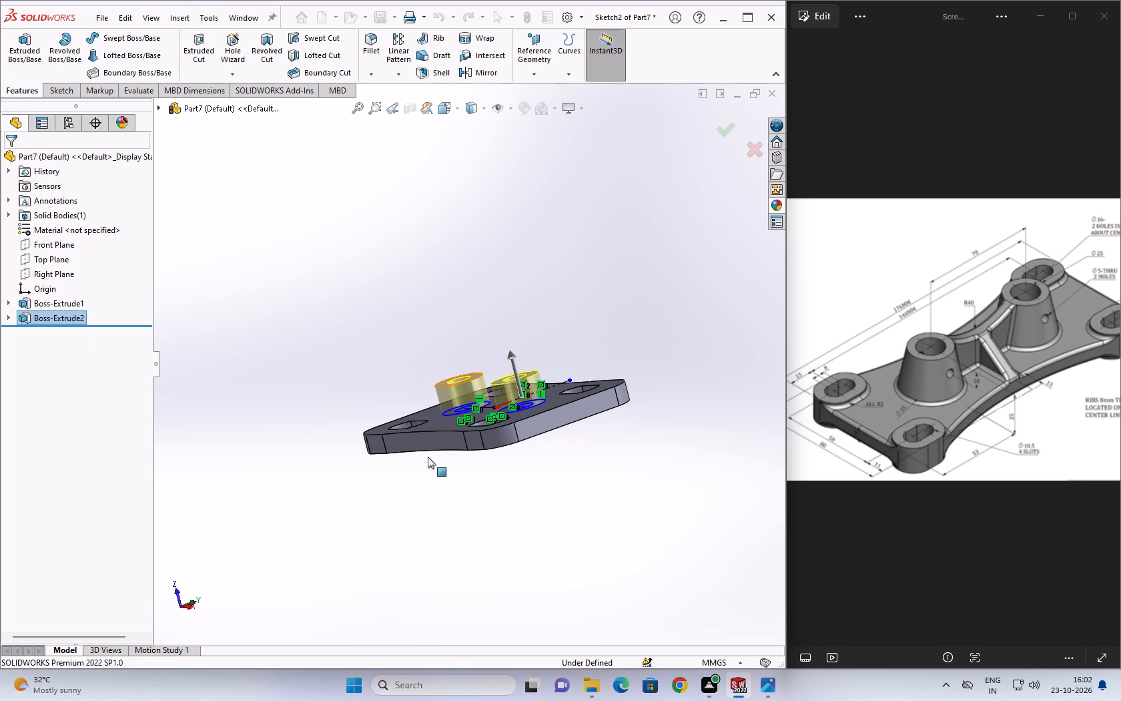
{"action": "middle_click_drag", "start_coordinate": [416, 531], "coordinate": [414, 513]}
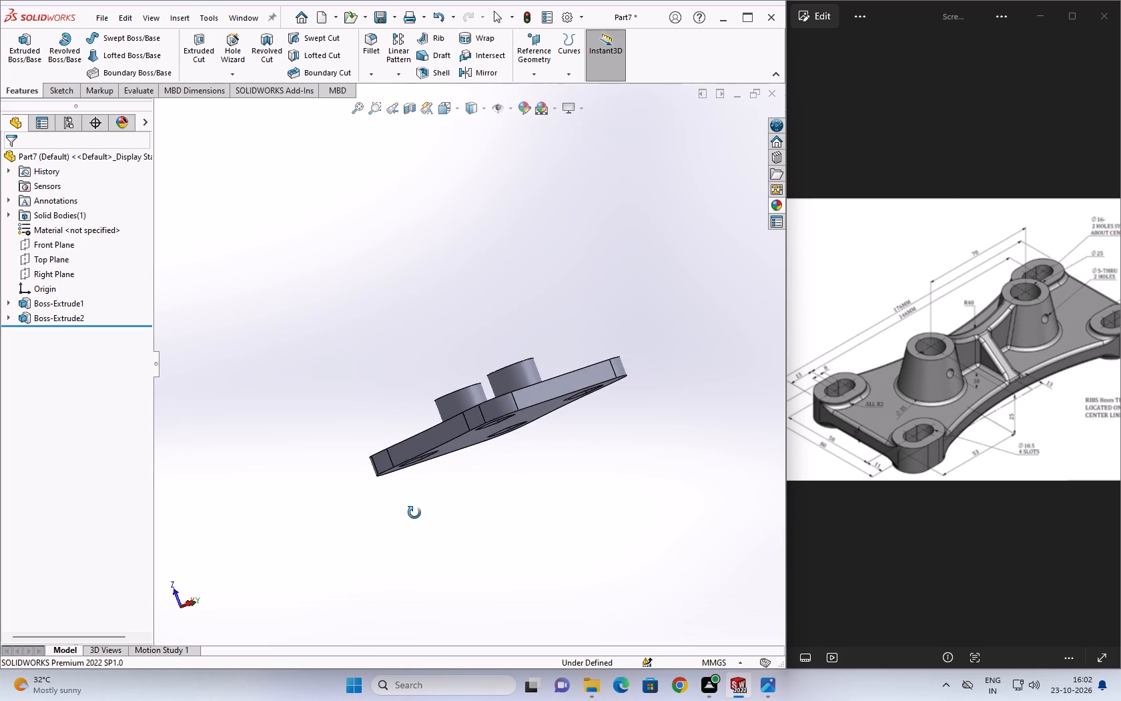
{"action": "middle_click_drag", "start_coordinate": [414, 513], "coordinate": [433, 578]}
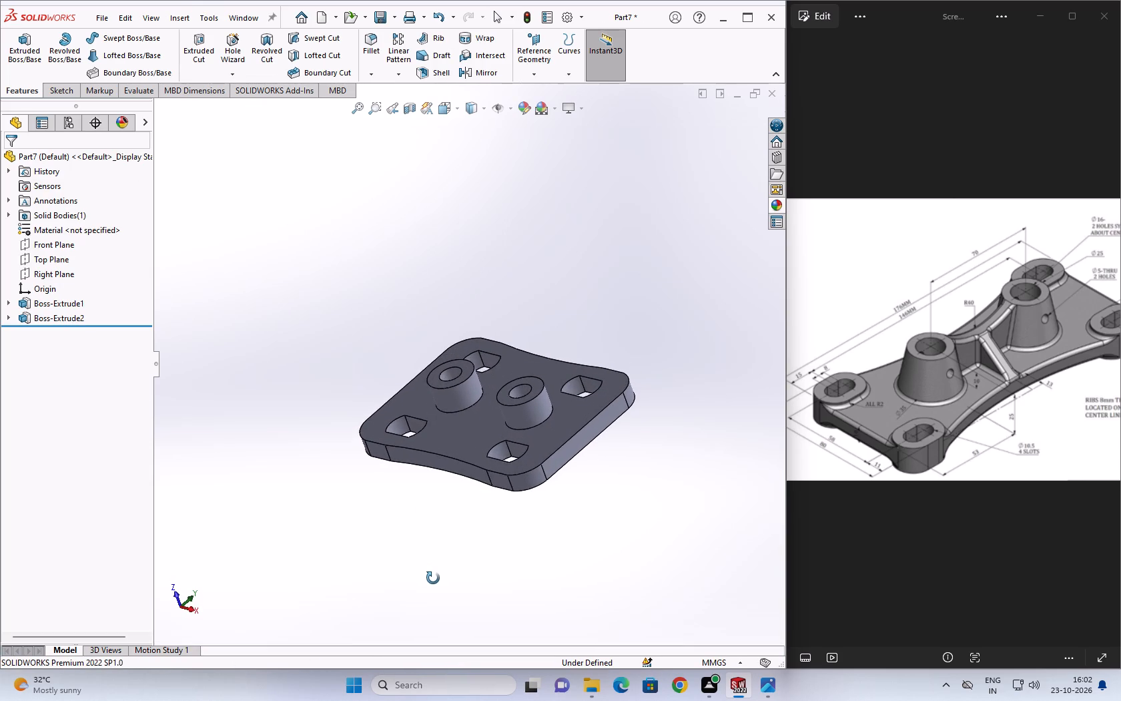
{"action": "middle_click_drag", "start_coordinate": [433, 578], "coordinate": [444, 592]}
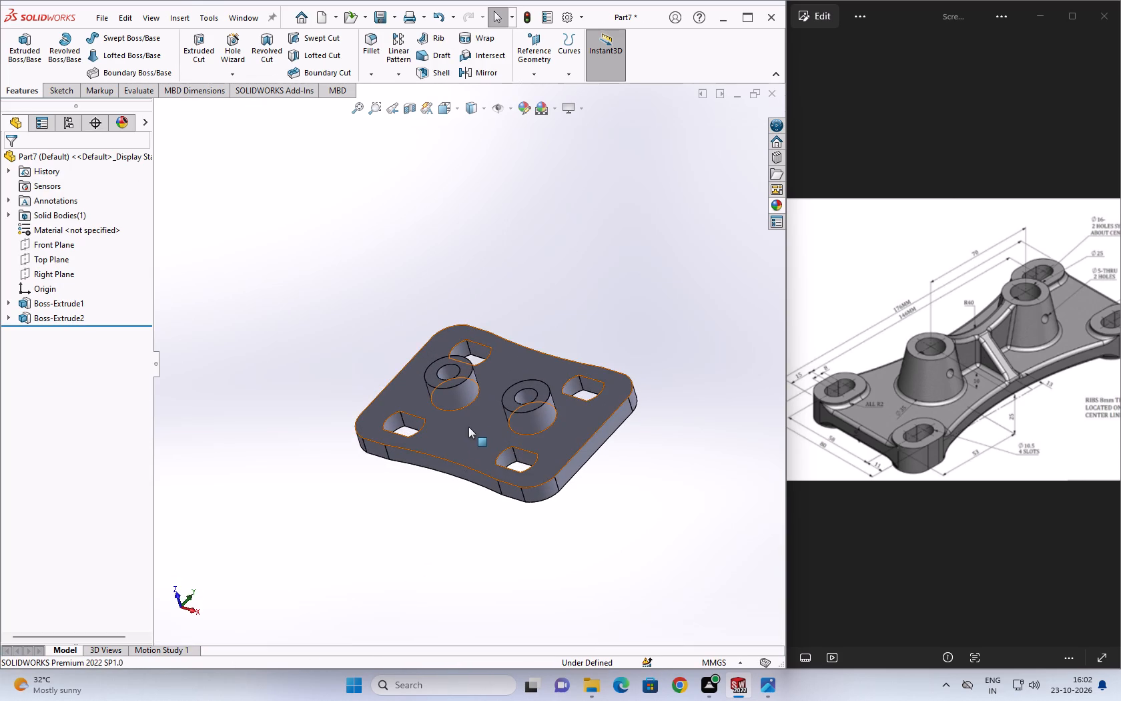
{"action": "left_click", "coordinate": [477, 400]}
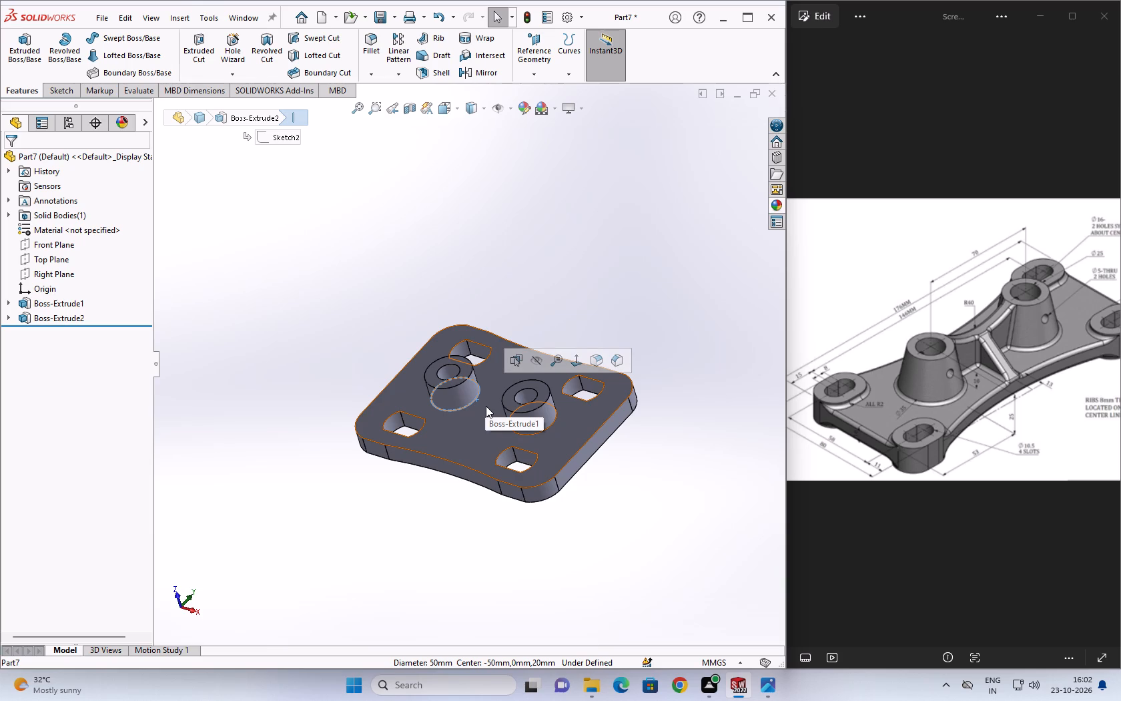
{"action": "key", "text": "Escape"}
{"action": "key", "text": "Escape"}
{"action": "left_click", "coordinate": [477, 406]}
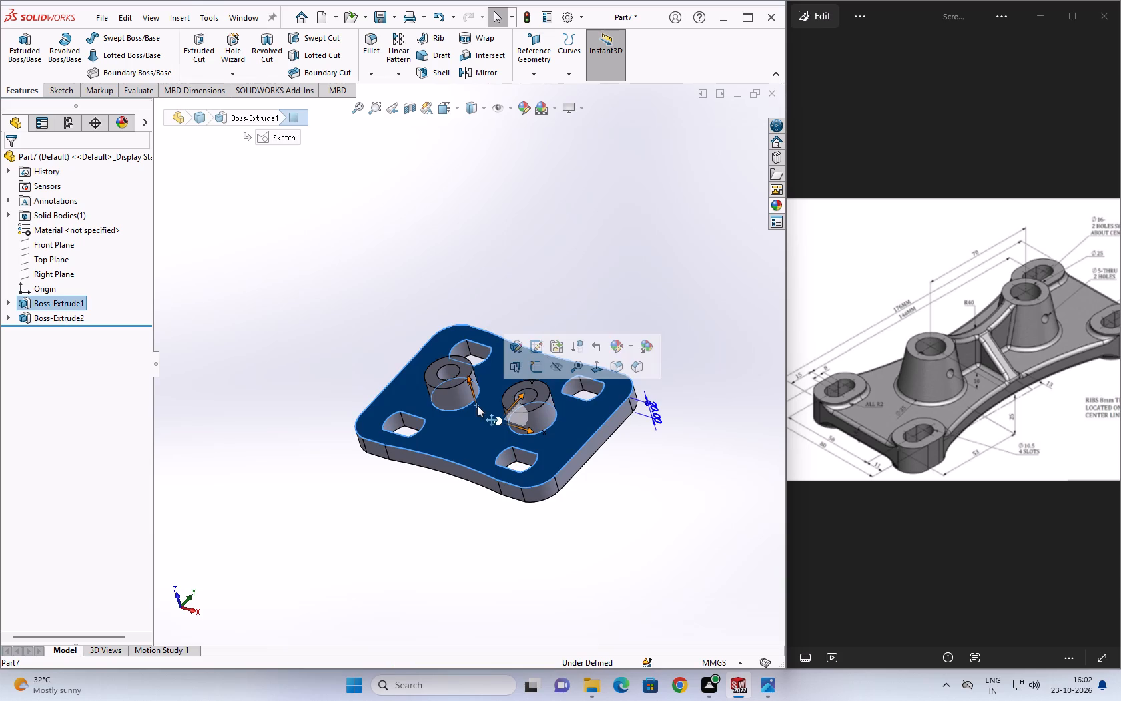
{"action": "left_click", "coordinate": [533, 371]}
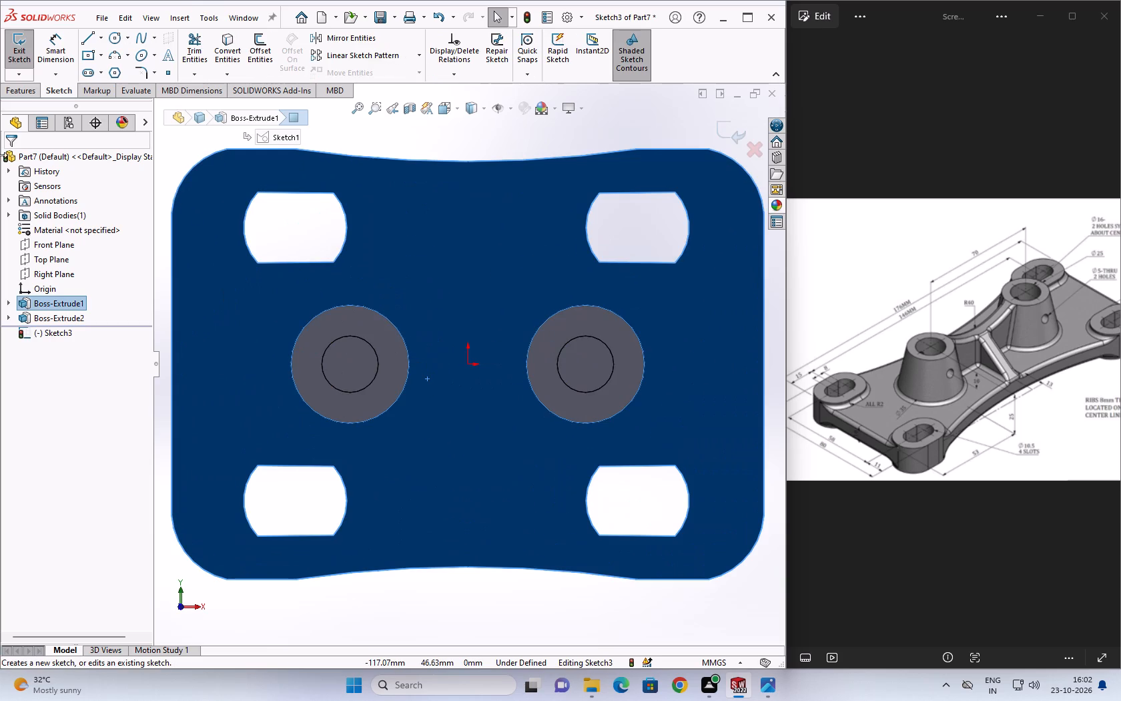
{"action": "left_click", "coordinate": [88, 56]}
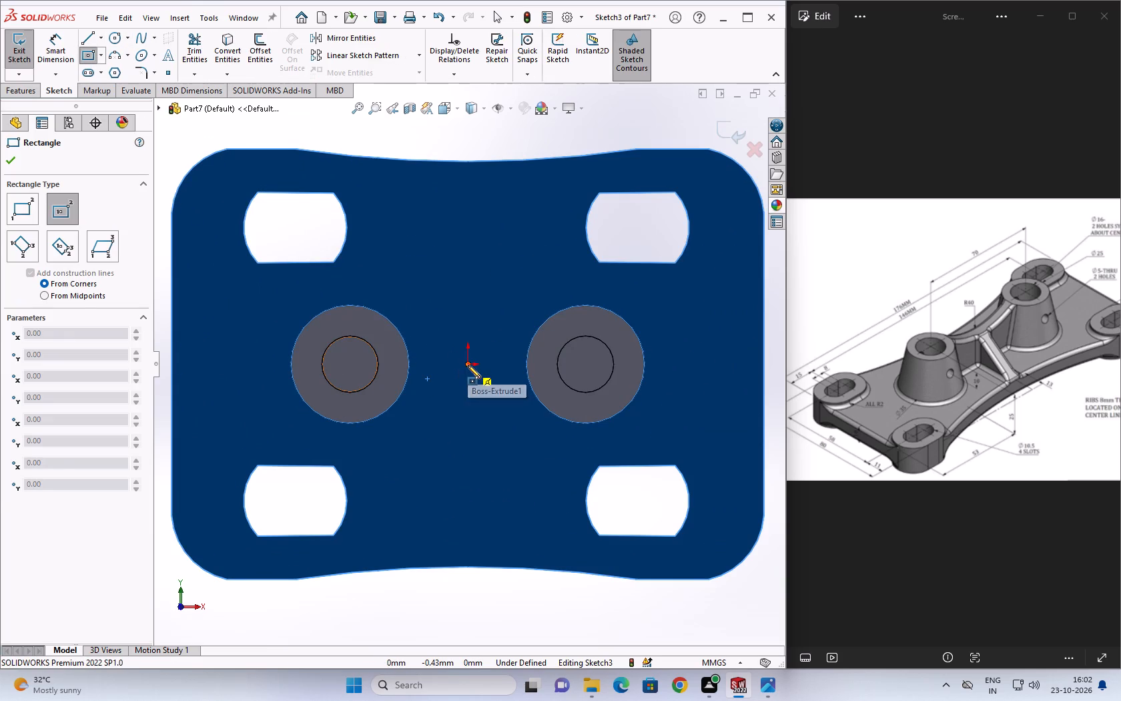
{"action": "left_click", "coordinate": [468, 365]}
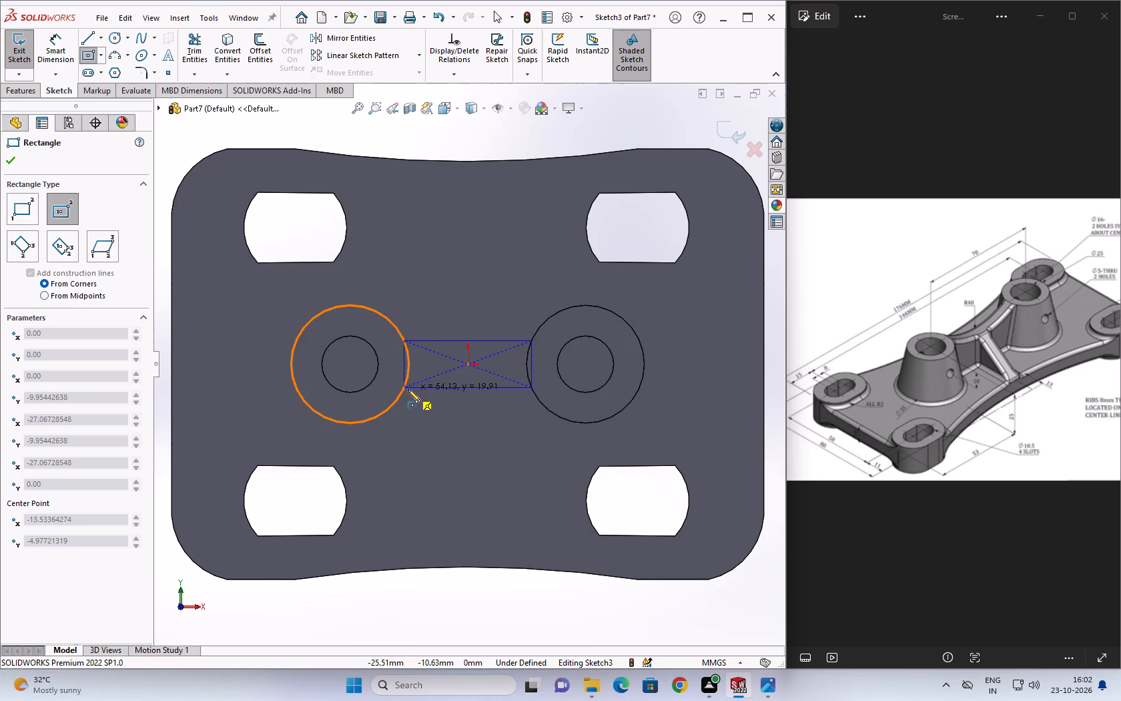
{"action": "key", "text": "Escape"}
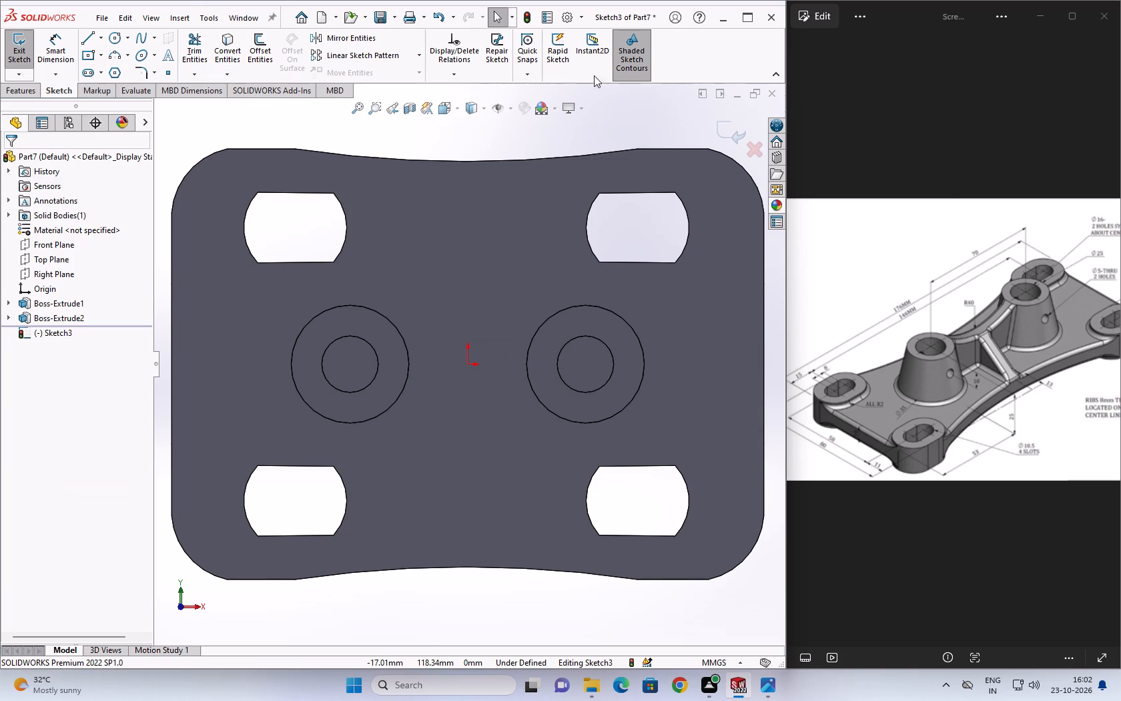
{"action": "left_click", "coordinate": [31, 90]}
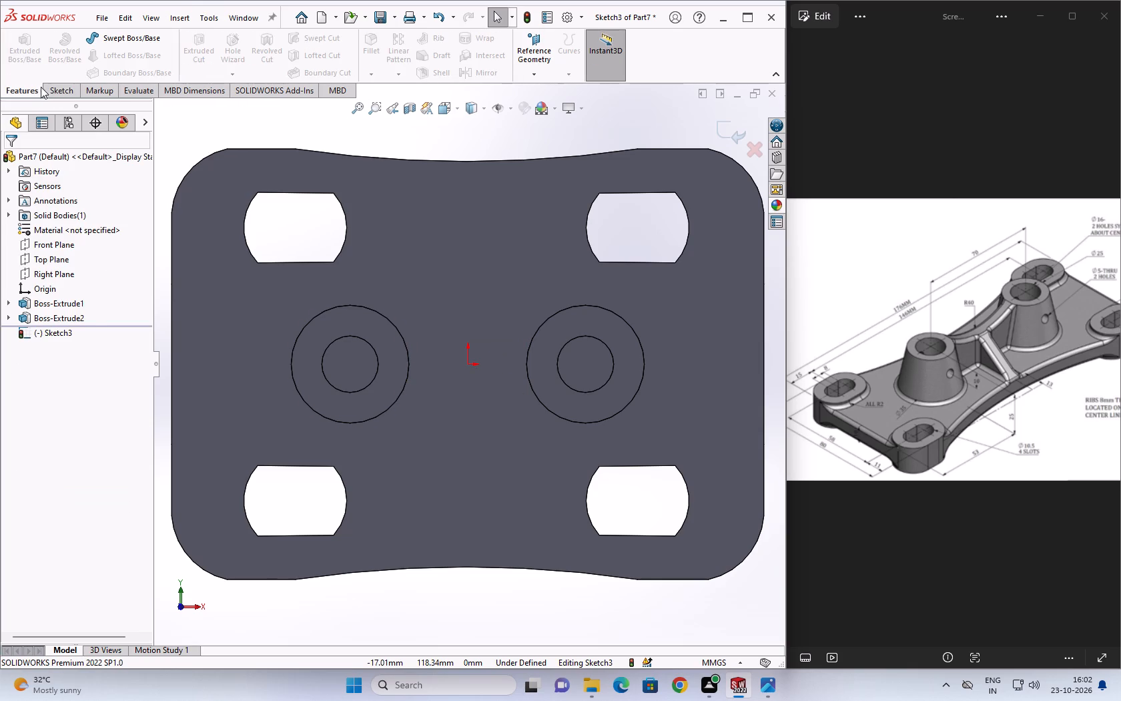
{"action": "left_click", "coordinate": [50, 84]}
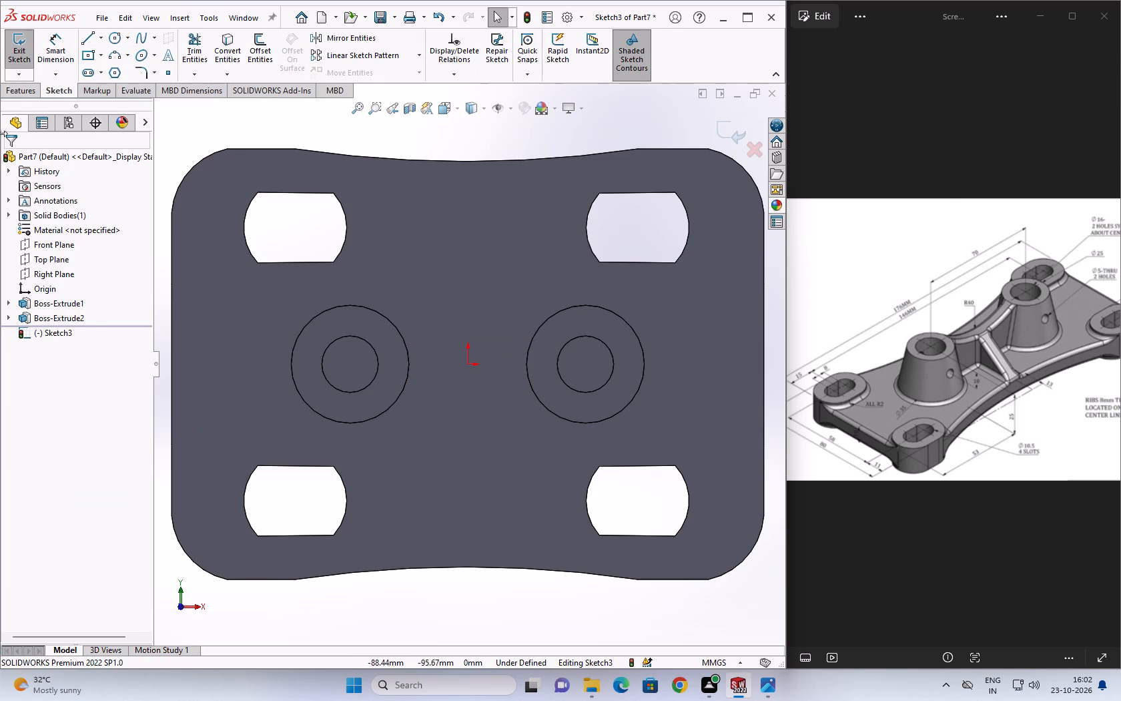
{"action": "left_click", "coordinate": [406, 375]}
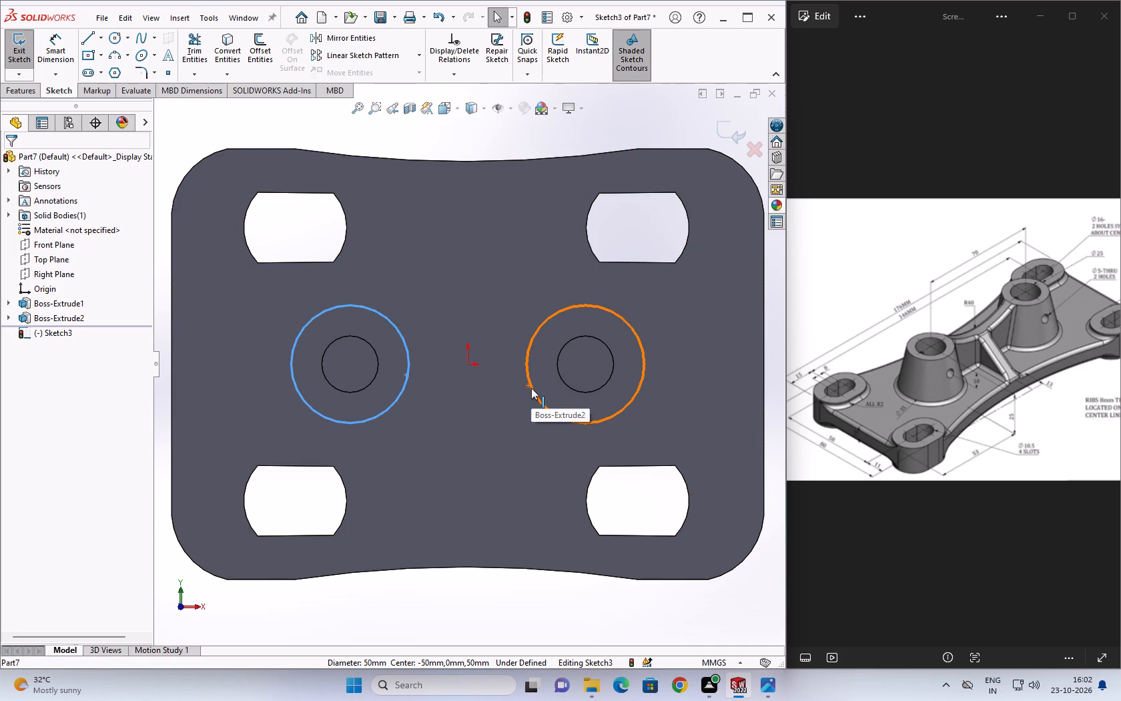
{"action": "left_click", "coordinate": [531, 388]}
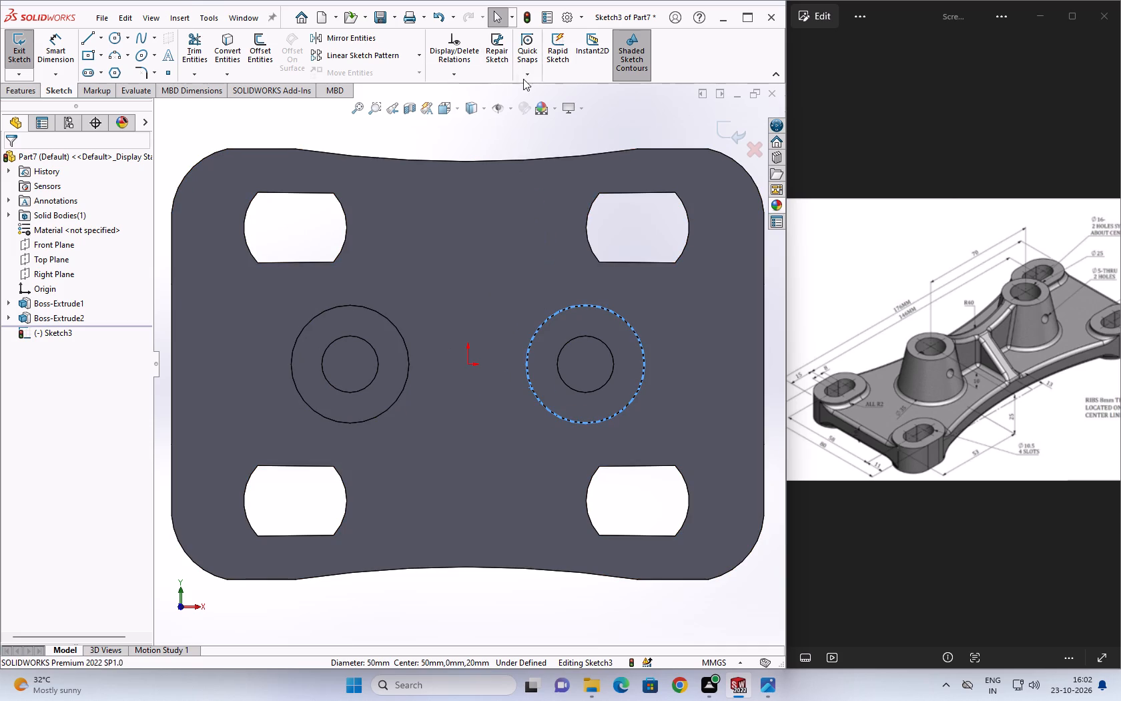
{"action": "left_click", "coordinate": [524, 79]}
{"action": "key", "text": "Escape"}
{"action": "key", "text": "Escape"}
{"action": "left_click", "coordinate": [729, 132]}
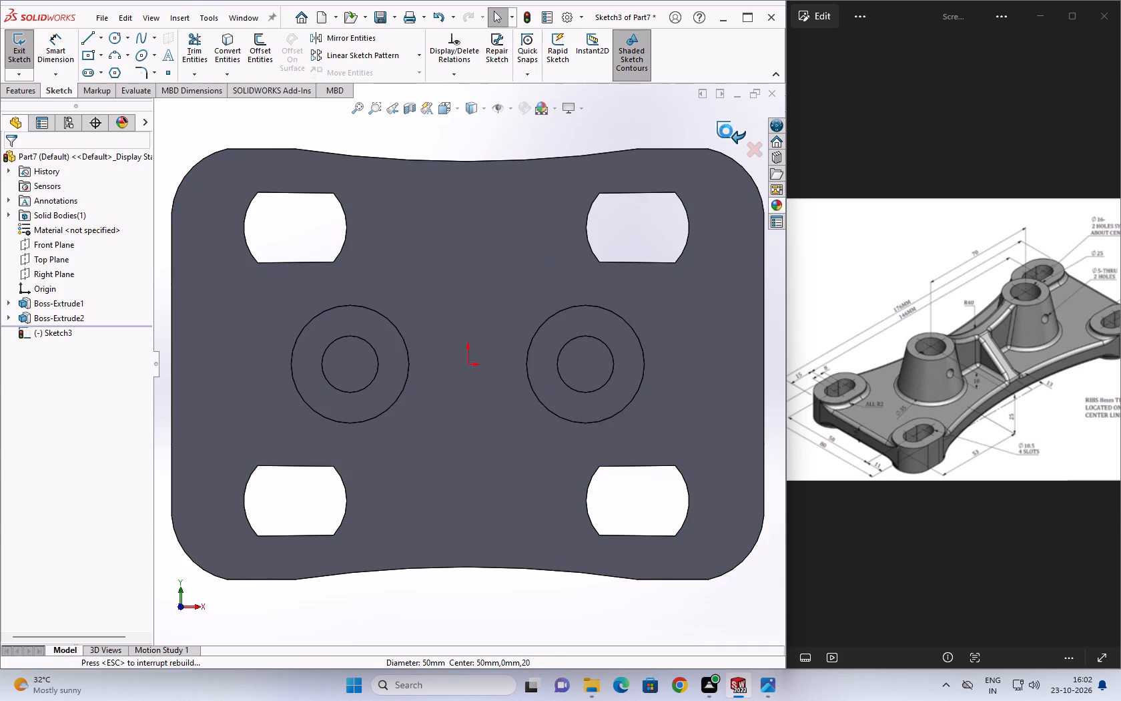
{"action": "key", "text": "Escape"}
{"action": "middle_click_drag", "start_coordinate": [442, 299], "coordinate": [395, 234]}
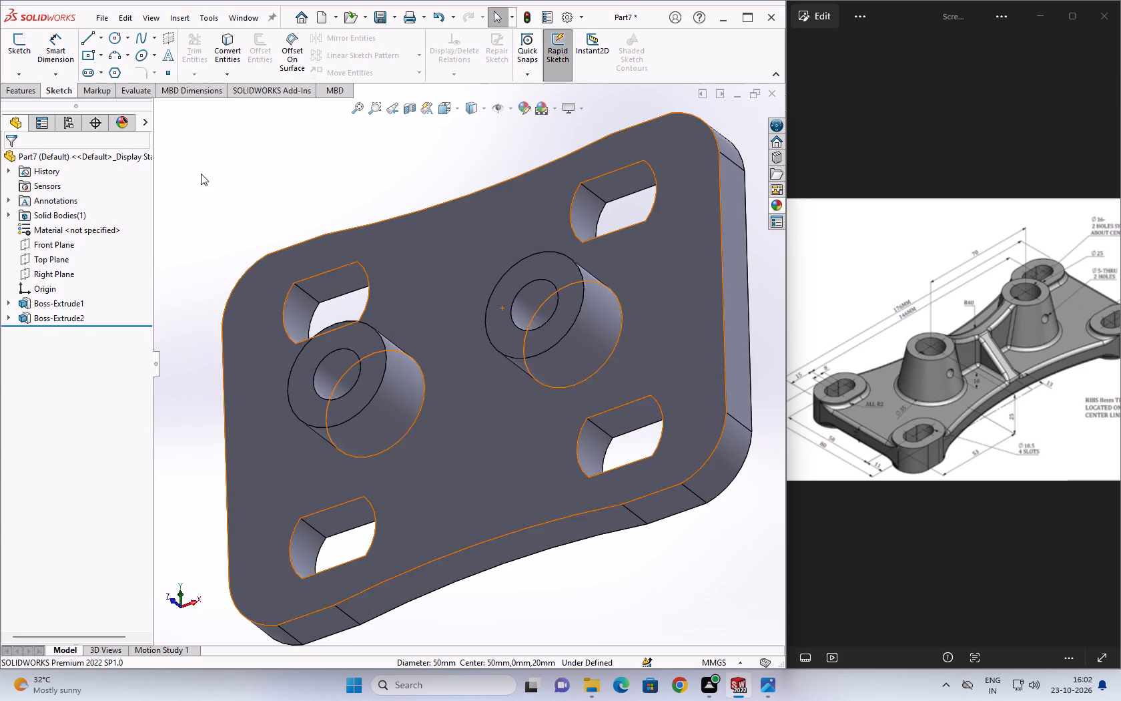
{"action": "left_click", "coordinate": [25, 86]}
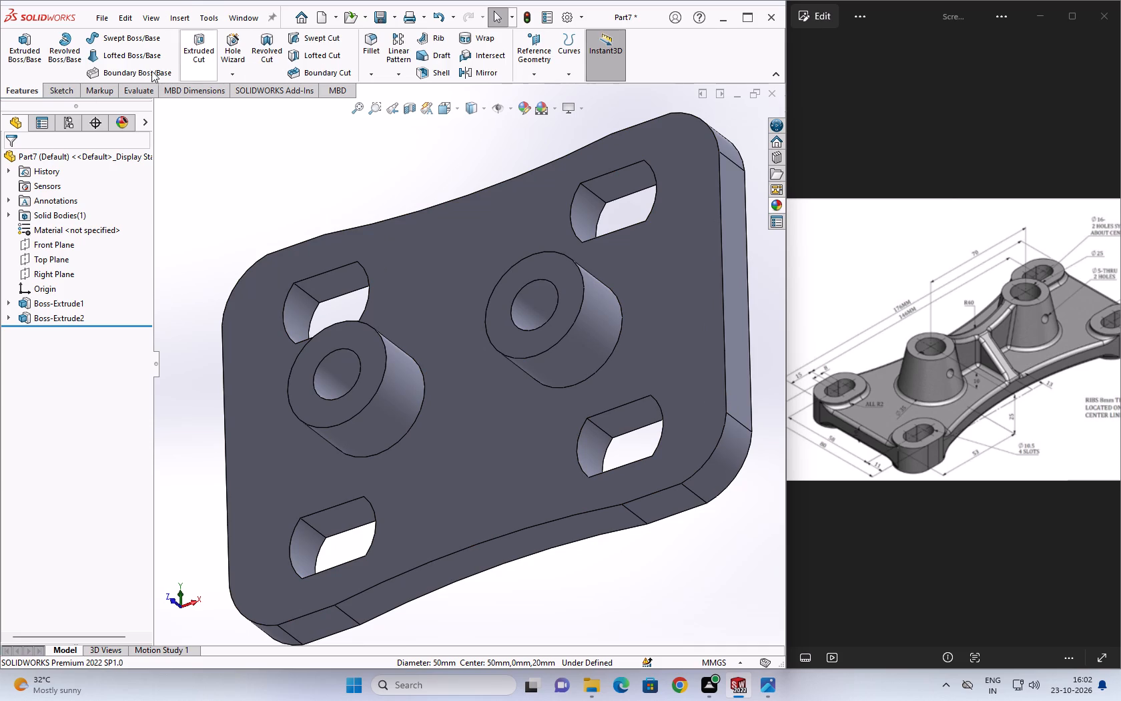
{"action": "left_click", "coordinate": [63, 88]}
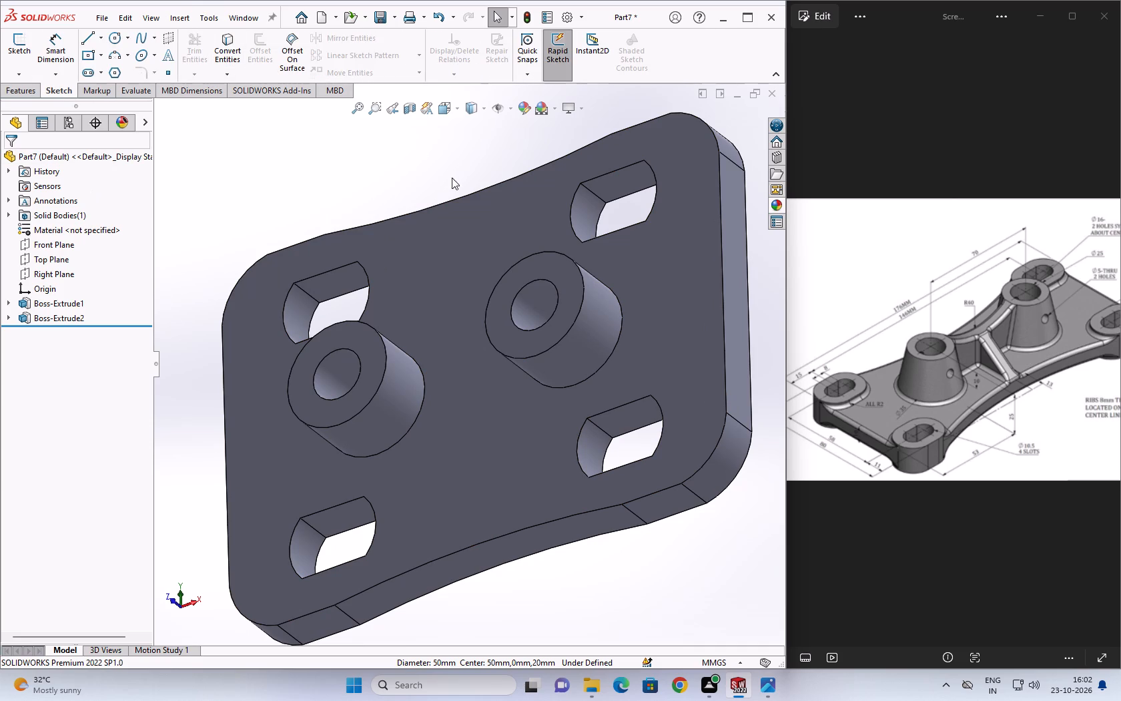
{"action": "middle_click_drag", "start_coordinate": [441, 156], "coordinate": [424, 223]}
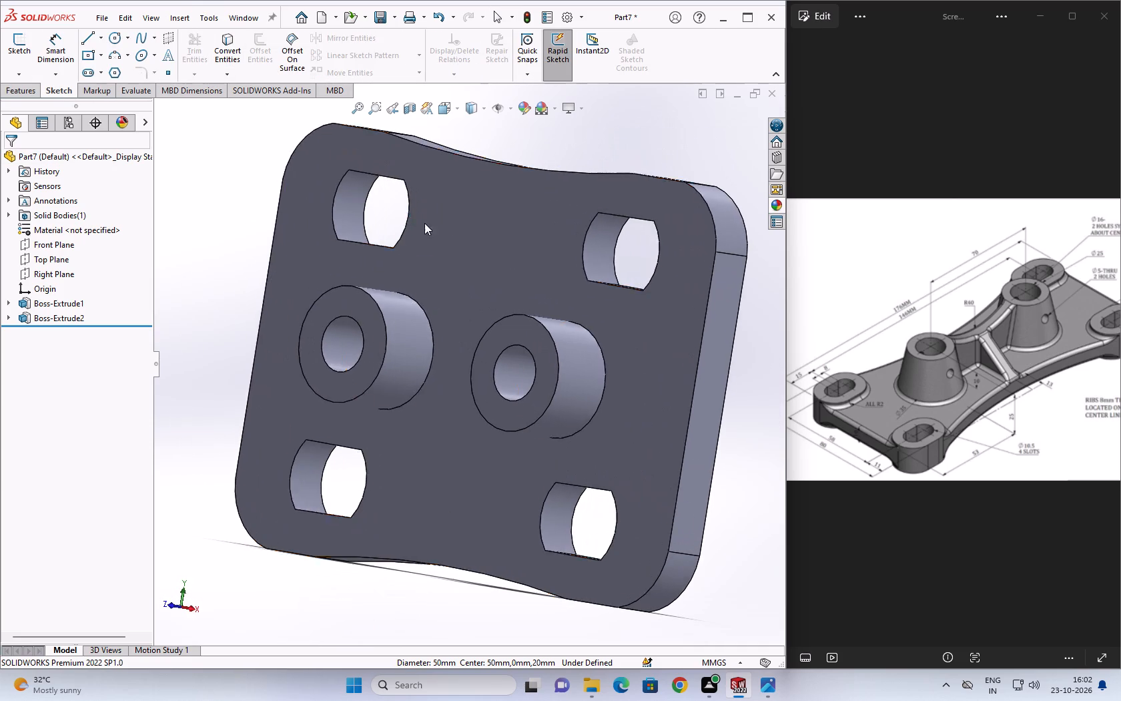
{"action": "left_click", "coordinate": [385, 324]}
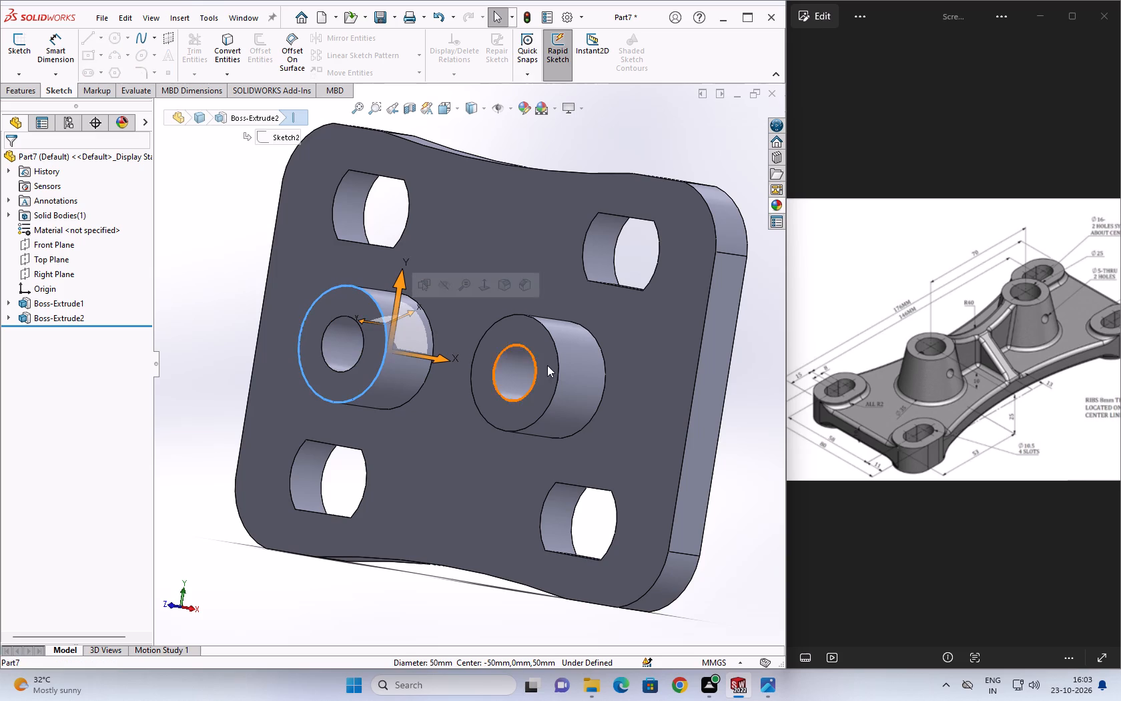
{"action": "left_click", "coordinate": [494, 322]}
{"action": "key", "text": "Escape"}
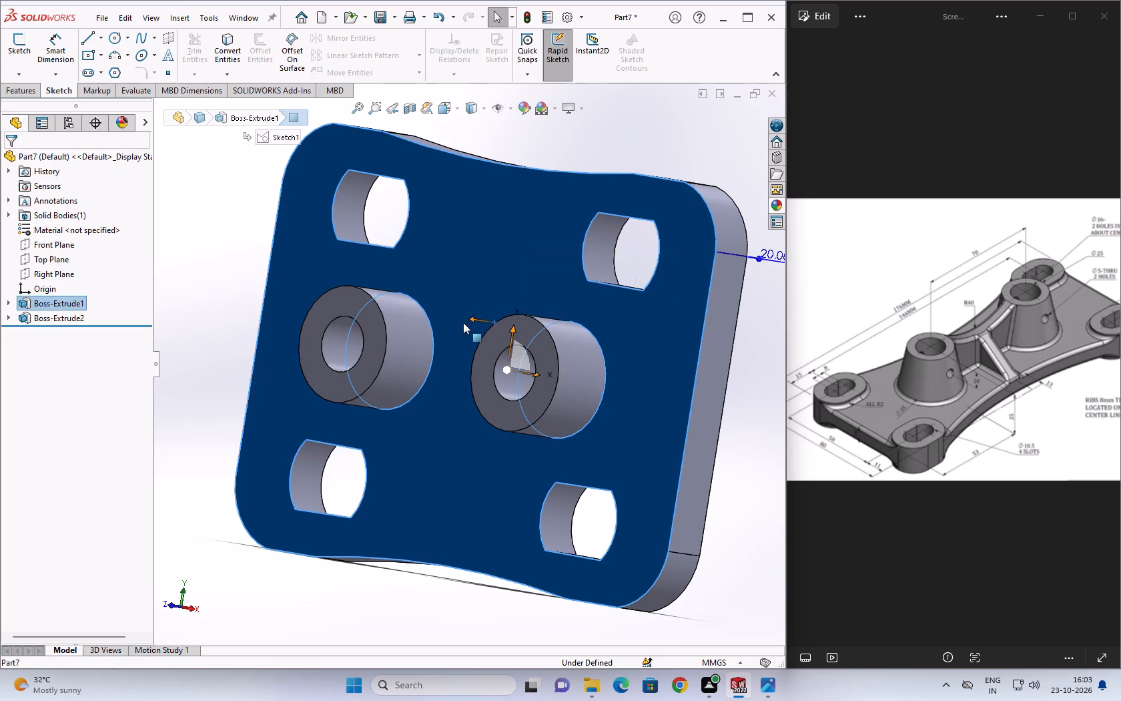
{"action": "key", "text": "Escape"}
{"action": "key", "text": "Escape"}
Start a sketch on the plate's front face and convert the face's outer edges into sketch entities.
{"action": "left_click", "coordinate": [515, 276]}
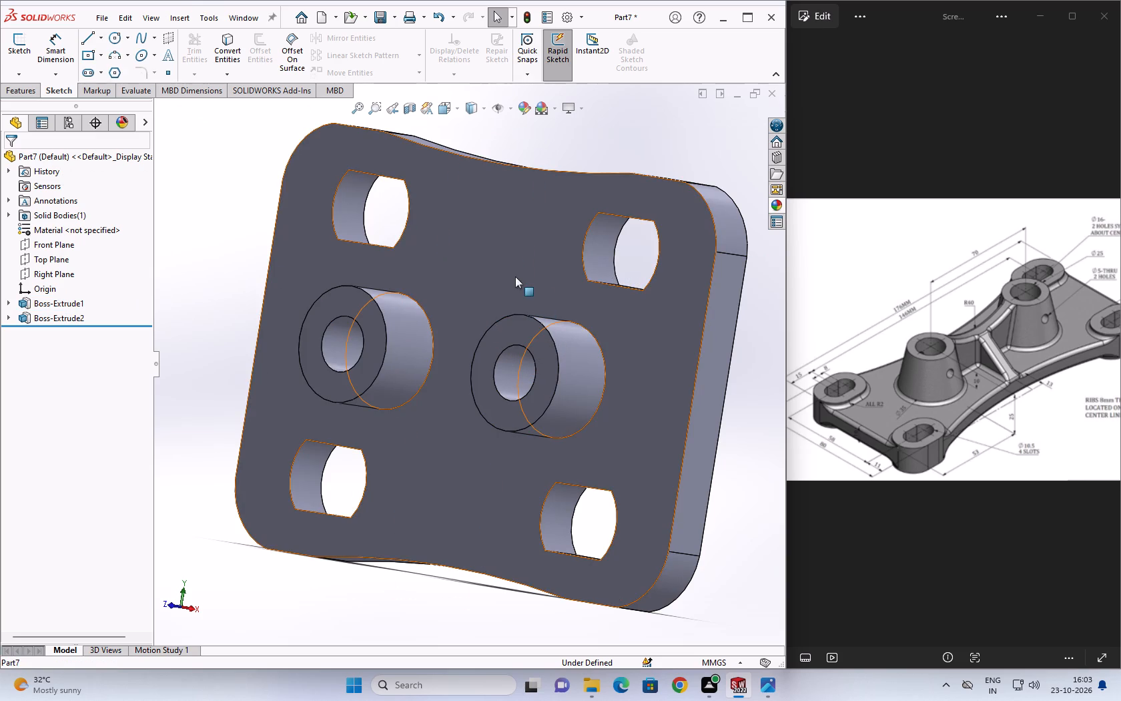
{"action": "left_click", "coordinate": [25, 55]}
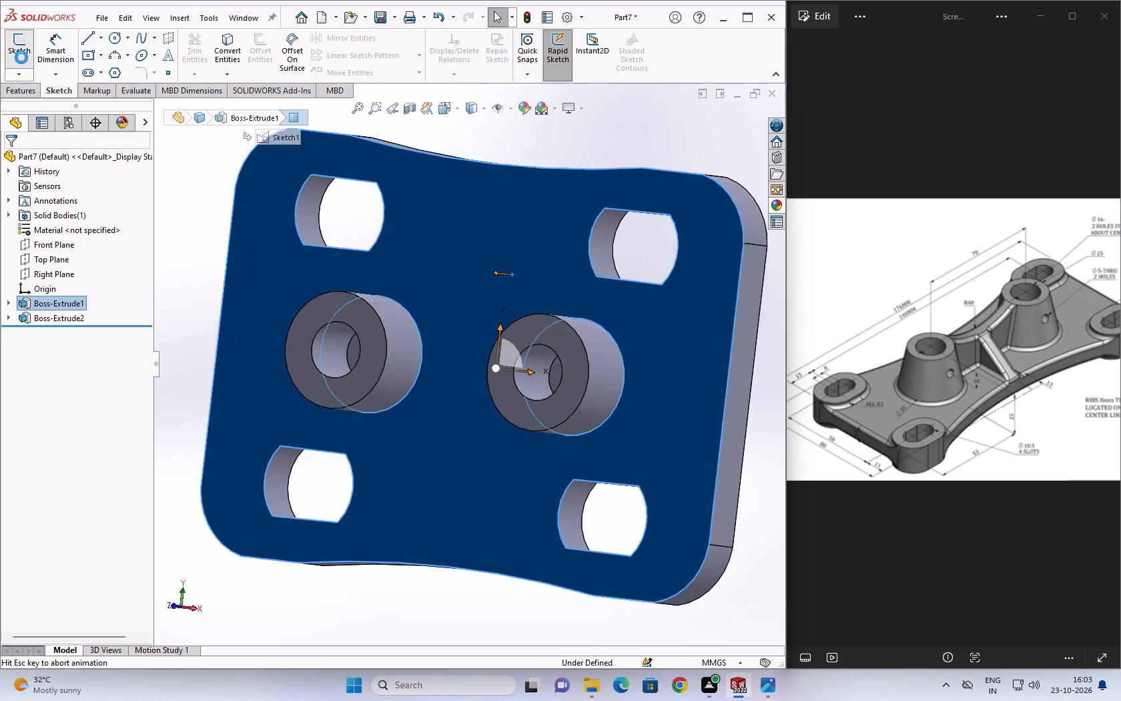
{"action": "left_click", "coordinate": [232, 63]}
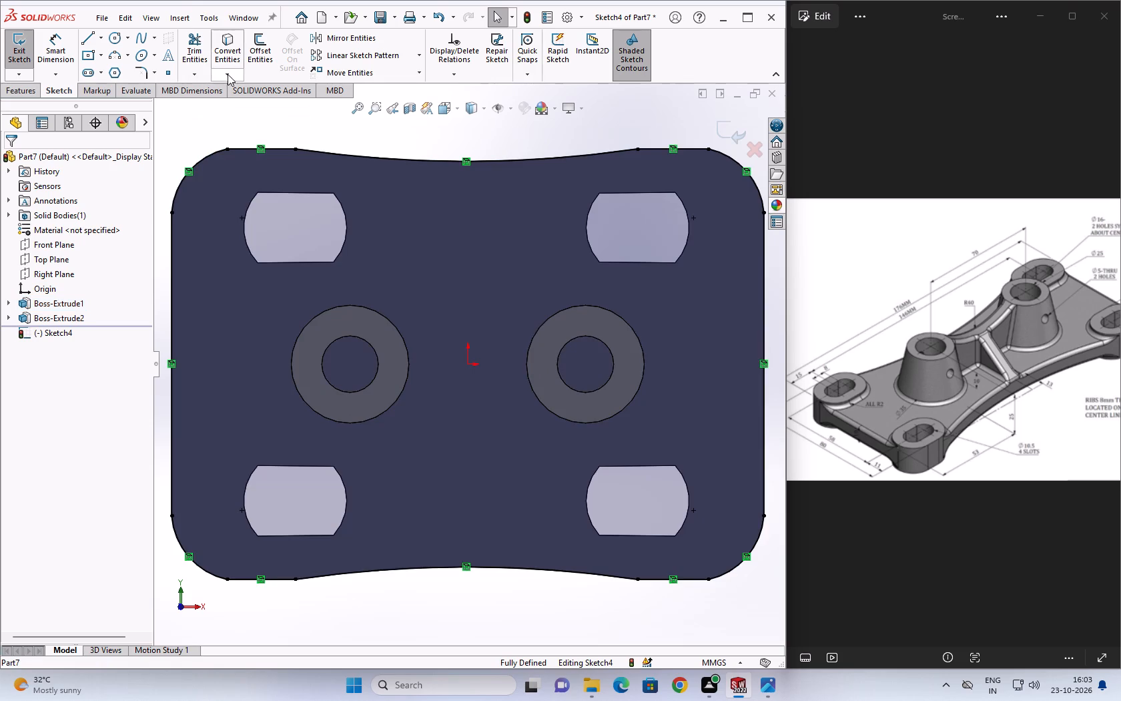
Convert the outer circular edges of both bosses into sketch entities.
{"action": "left_click", "coordinate": [229, 75]}
{"action": "left_click", "coordinate": [240, 85]}
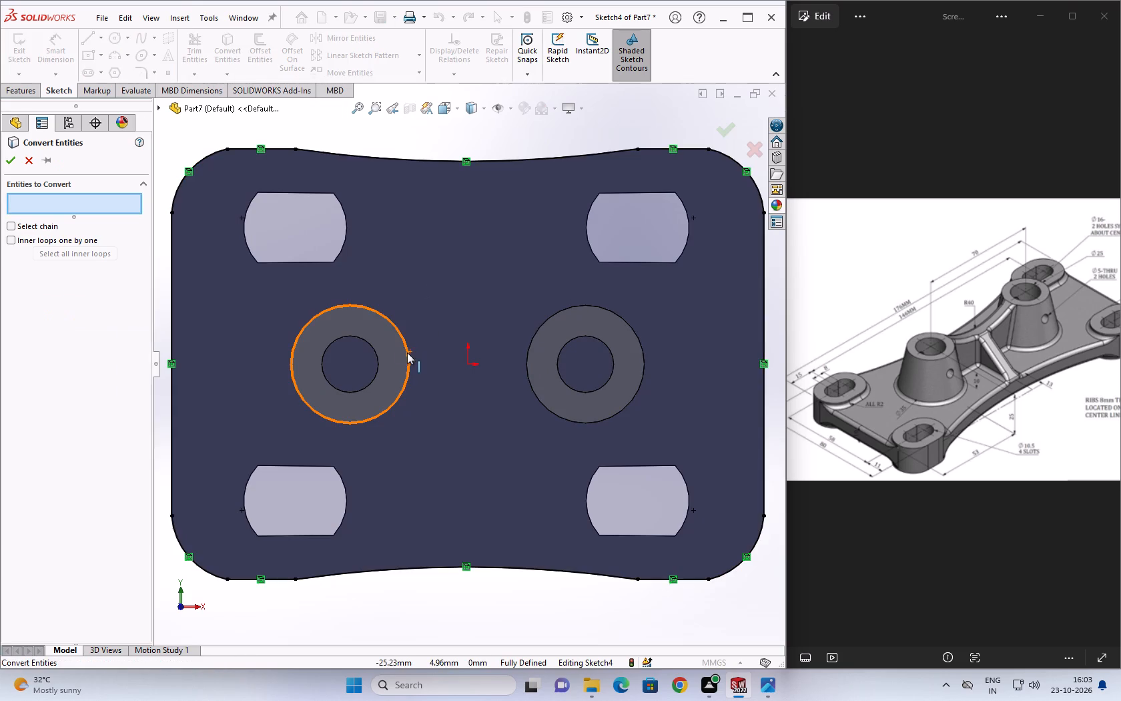
{"action": "left_click", "coordinate": [407, 353]}
{"action": "left_click", "coordinate": [534, 389]}
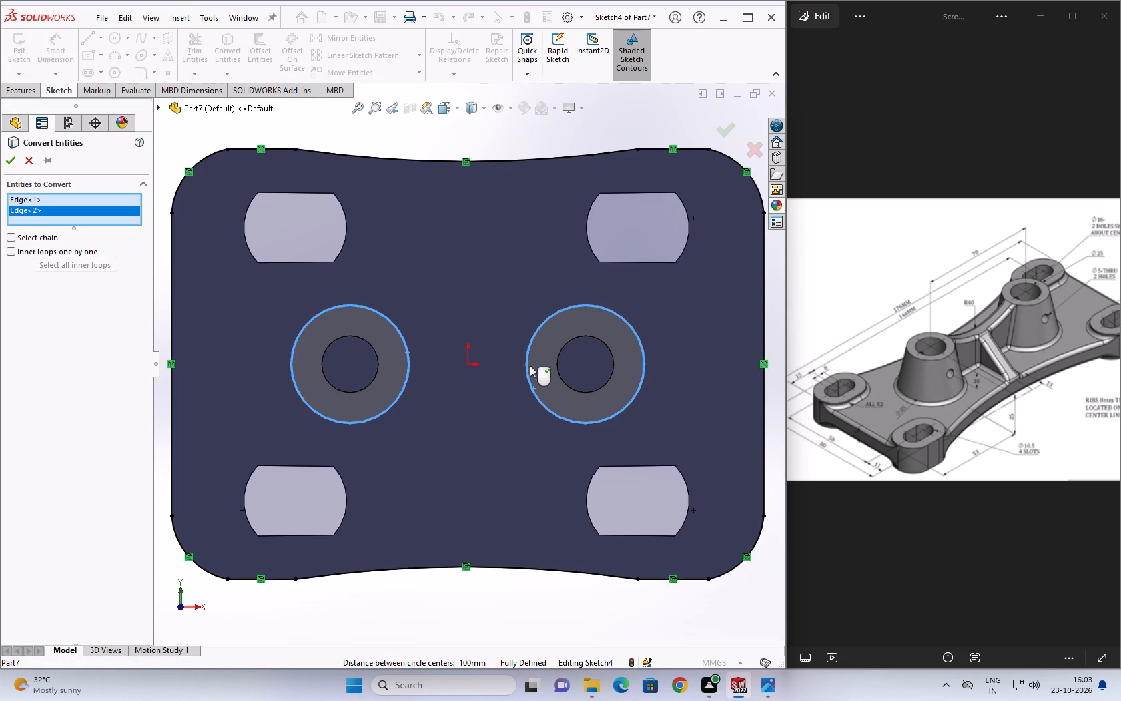
{"action": "left_click", "coordinate": [15, 160]}
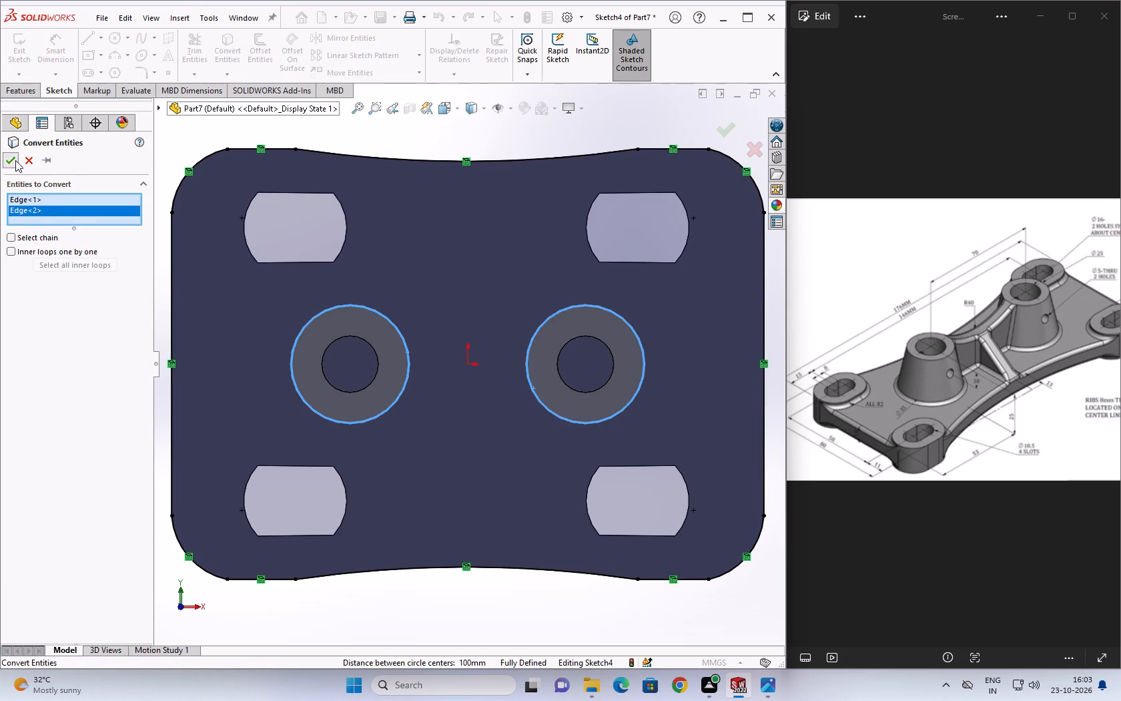
Draw a center rectangle about 53 by 17 mm from the origin, with its corners reaching the boss circles.
{"action": "left_click", "coordinate": [85, 61]}
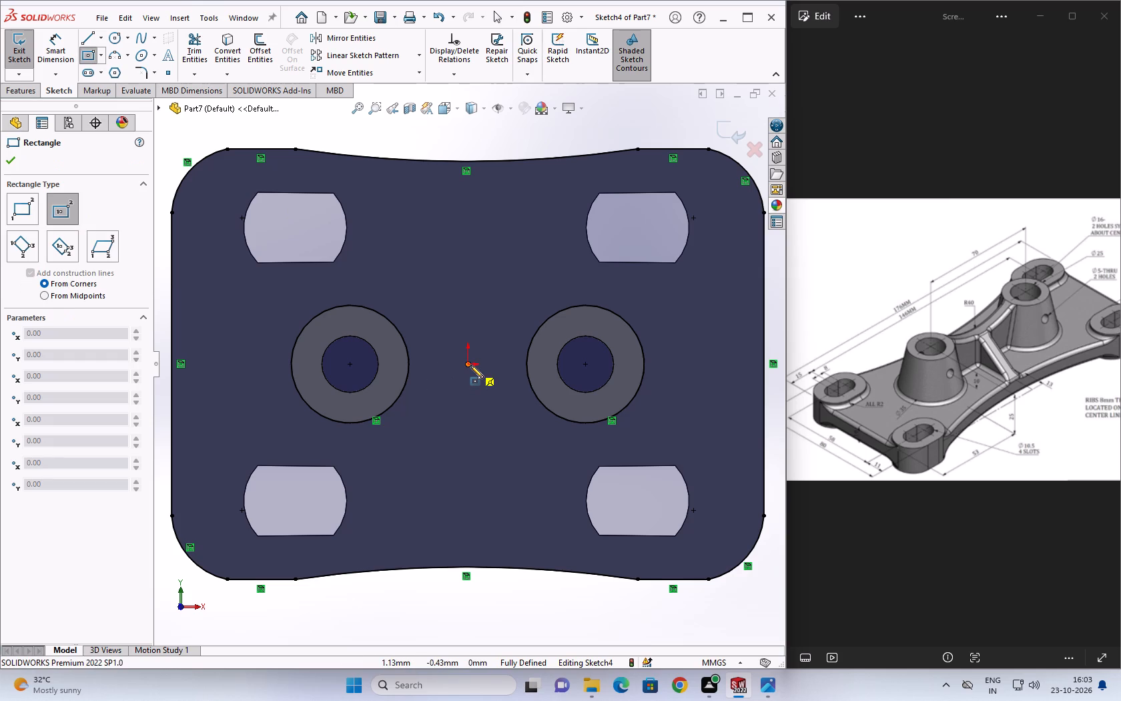
{"action": "left_click", "coordinate": [470, 365]}
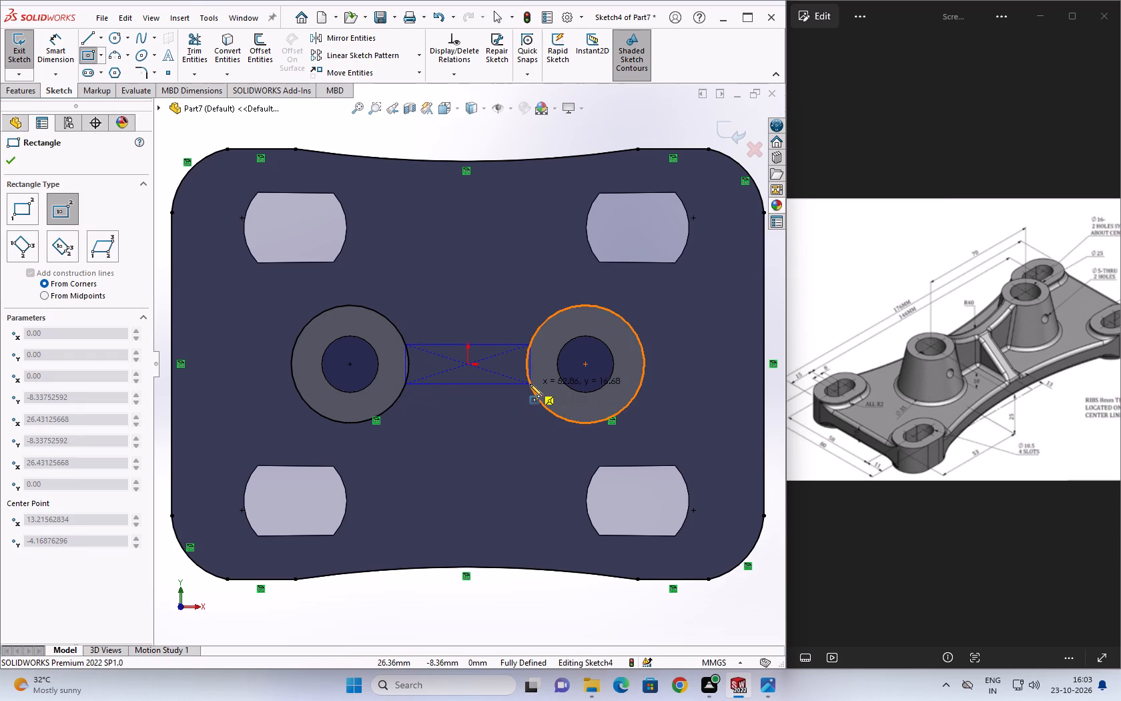
{"action": "left_click", "coordinate": [530, 384]}
{"action": "key", "text": "Escape"}
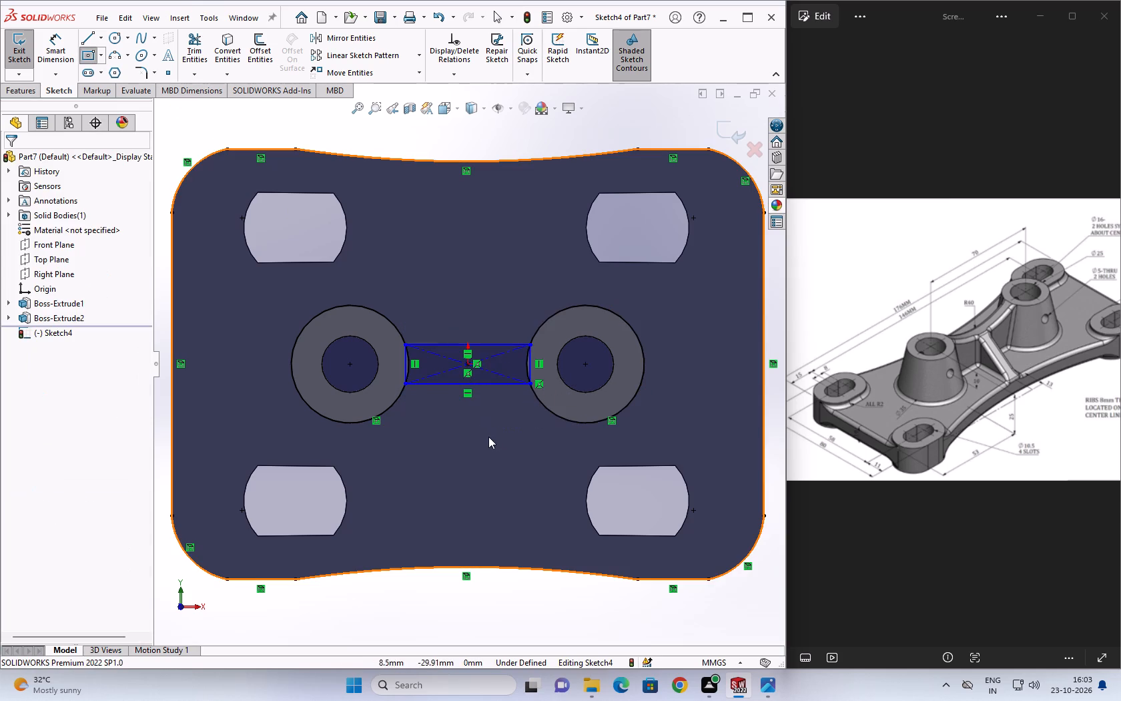
Trim away the two short vertical sides of the rectangle so the boss arcs close its ends.
{"action": "scroll", "coordinate": [533, 381], "scroll_direction": "down", "scroll_amount": 5}
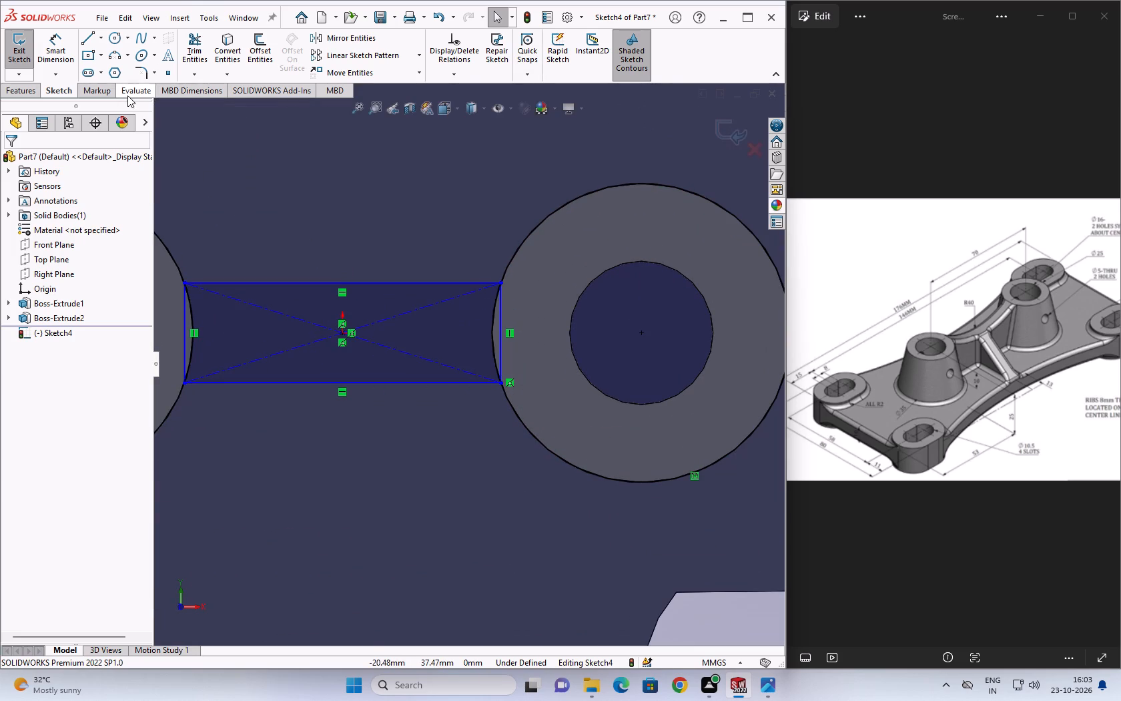
{"action": "left_click", "coordinate": [205, 50]}
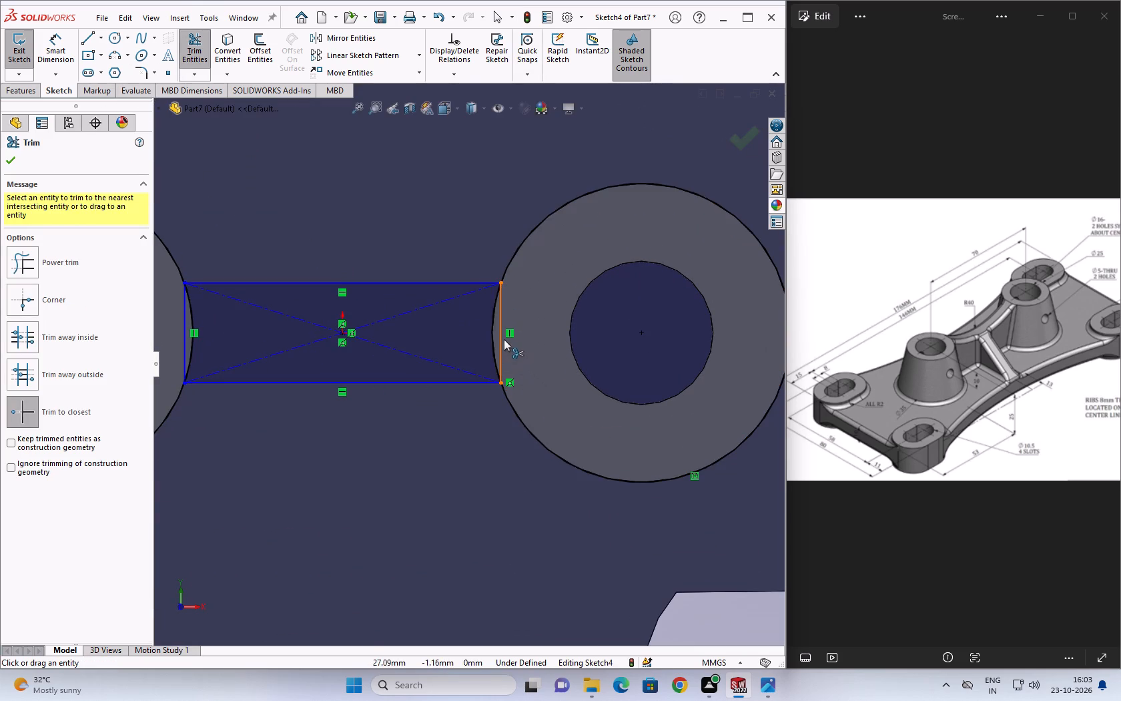
{"action": "left_click", "coordinate": [504, 338]}
{"action": "left_click", "coordinate": [511, 259]}
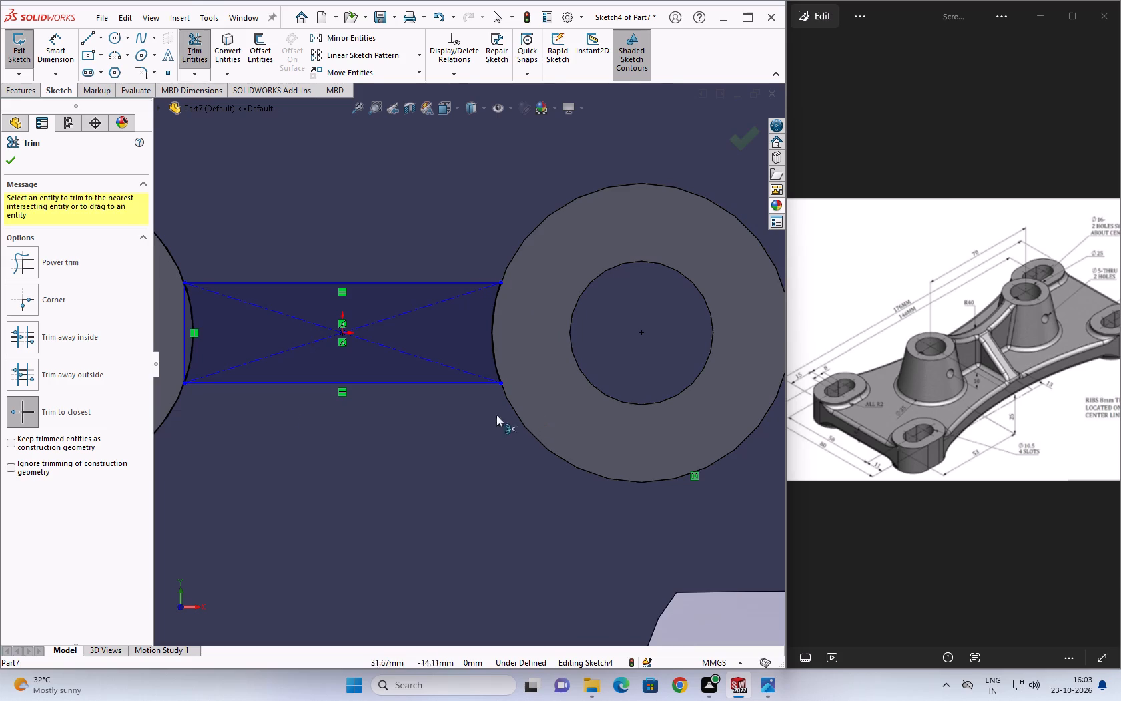
{"action": "left_click", "coordinate": [183, 355]}
{"action": "left_click", "coordinate": [179, 391]}
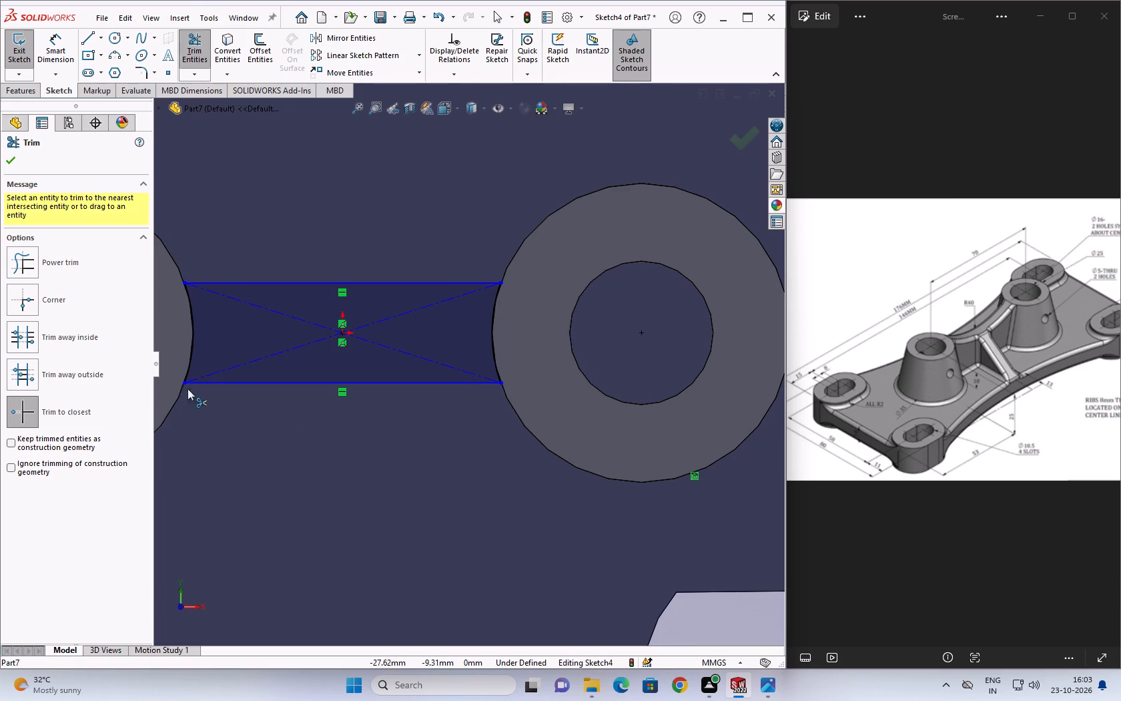
{"action": "key", "text": "Escape"}
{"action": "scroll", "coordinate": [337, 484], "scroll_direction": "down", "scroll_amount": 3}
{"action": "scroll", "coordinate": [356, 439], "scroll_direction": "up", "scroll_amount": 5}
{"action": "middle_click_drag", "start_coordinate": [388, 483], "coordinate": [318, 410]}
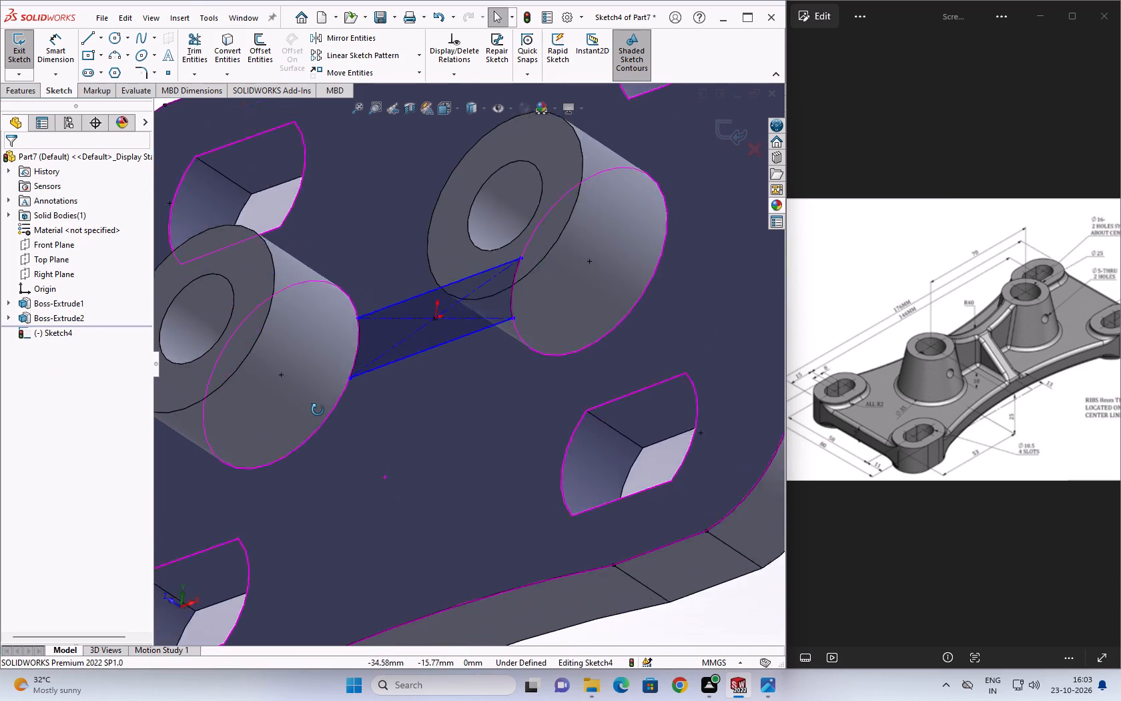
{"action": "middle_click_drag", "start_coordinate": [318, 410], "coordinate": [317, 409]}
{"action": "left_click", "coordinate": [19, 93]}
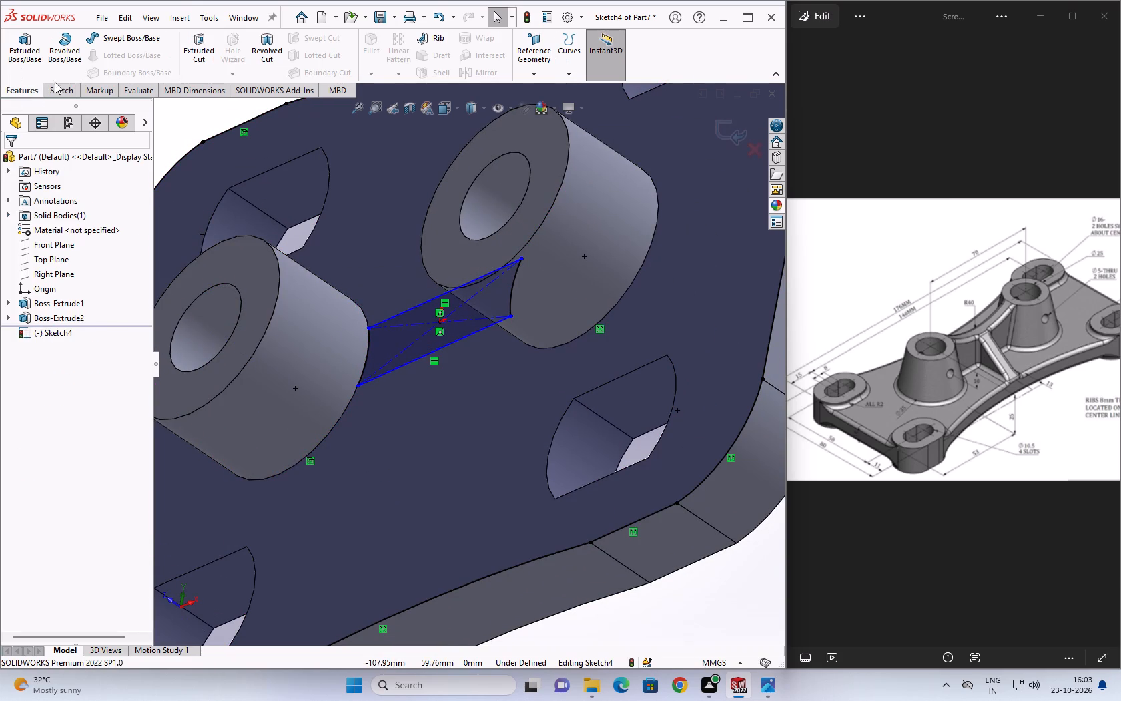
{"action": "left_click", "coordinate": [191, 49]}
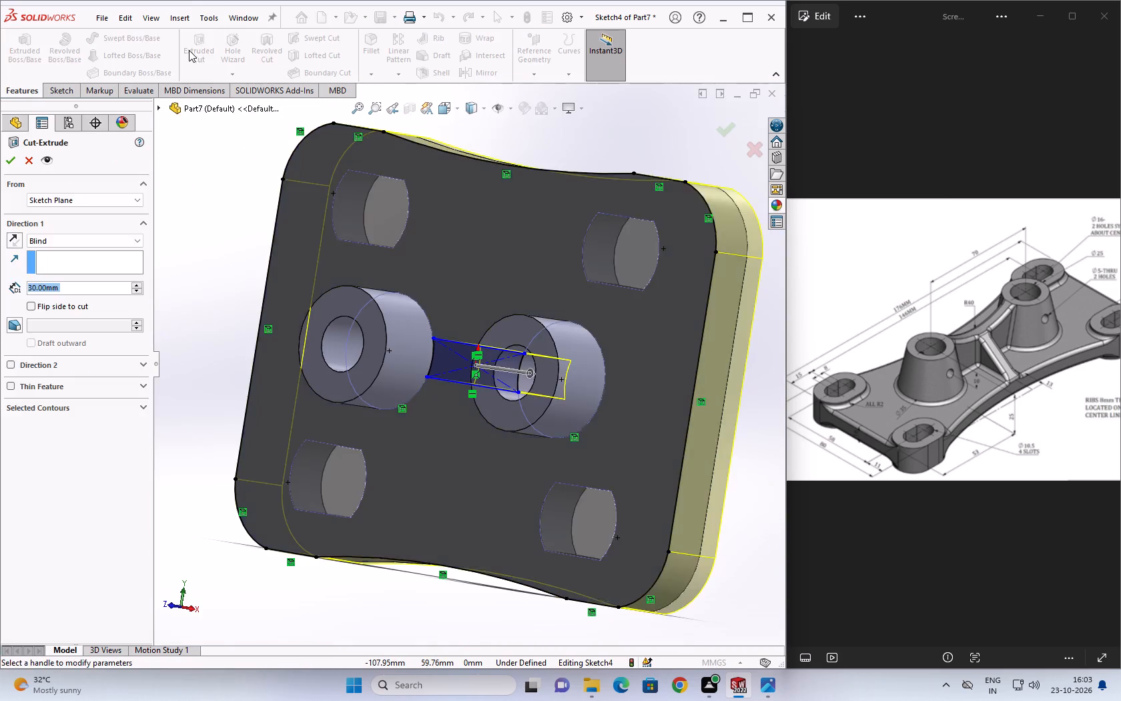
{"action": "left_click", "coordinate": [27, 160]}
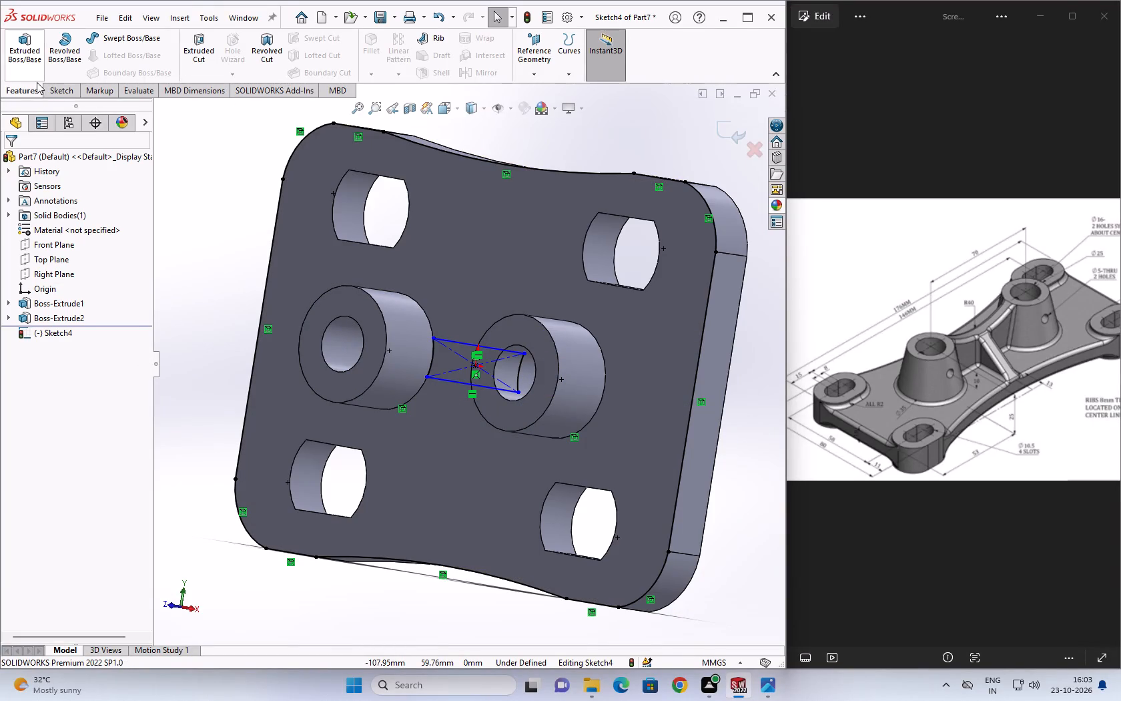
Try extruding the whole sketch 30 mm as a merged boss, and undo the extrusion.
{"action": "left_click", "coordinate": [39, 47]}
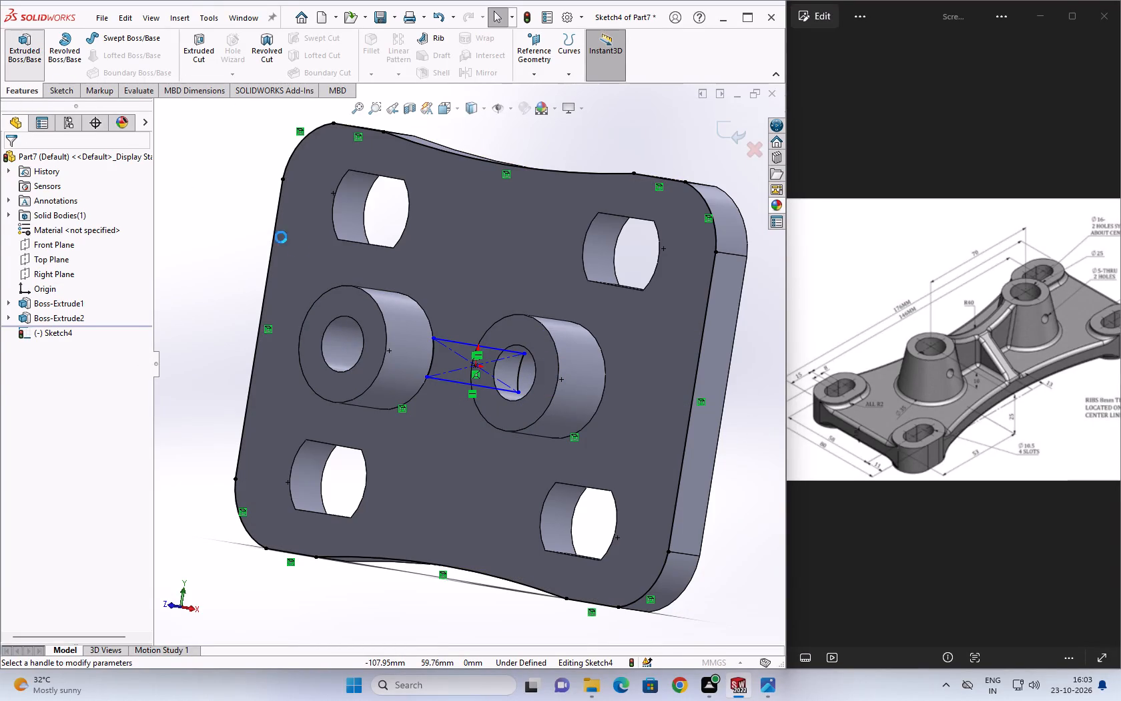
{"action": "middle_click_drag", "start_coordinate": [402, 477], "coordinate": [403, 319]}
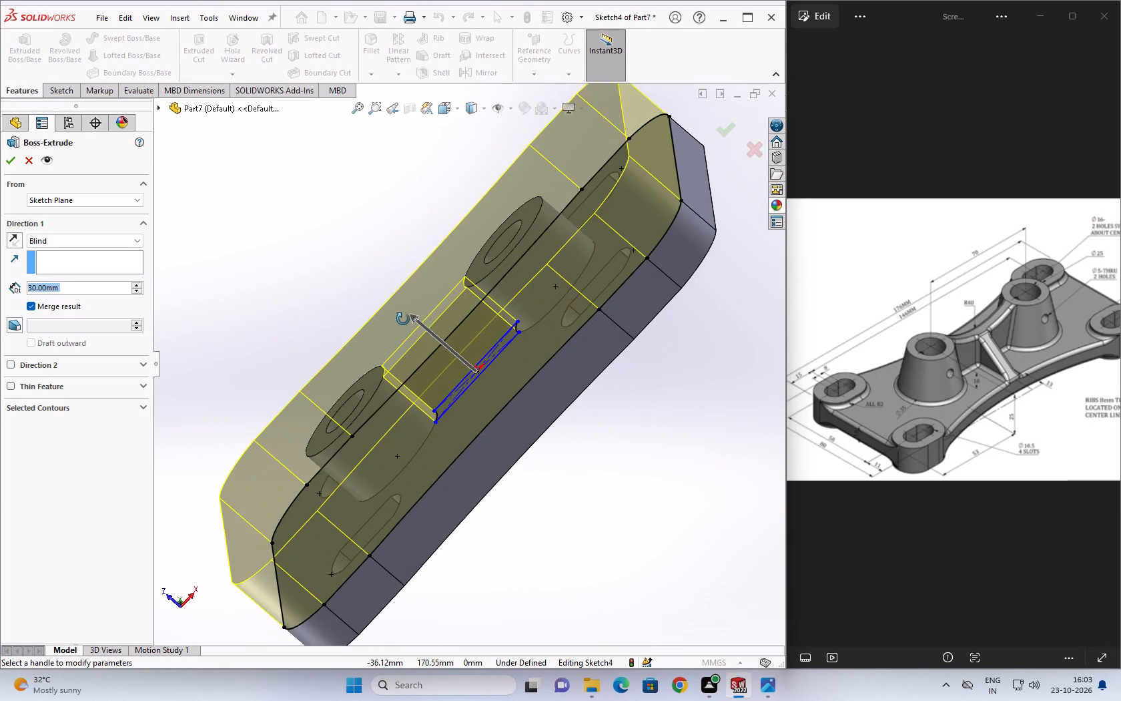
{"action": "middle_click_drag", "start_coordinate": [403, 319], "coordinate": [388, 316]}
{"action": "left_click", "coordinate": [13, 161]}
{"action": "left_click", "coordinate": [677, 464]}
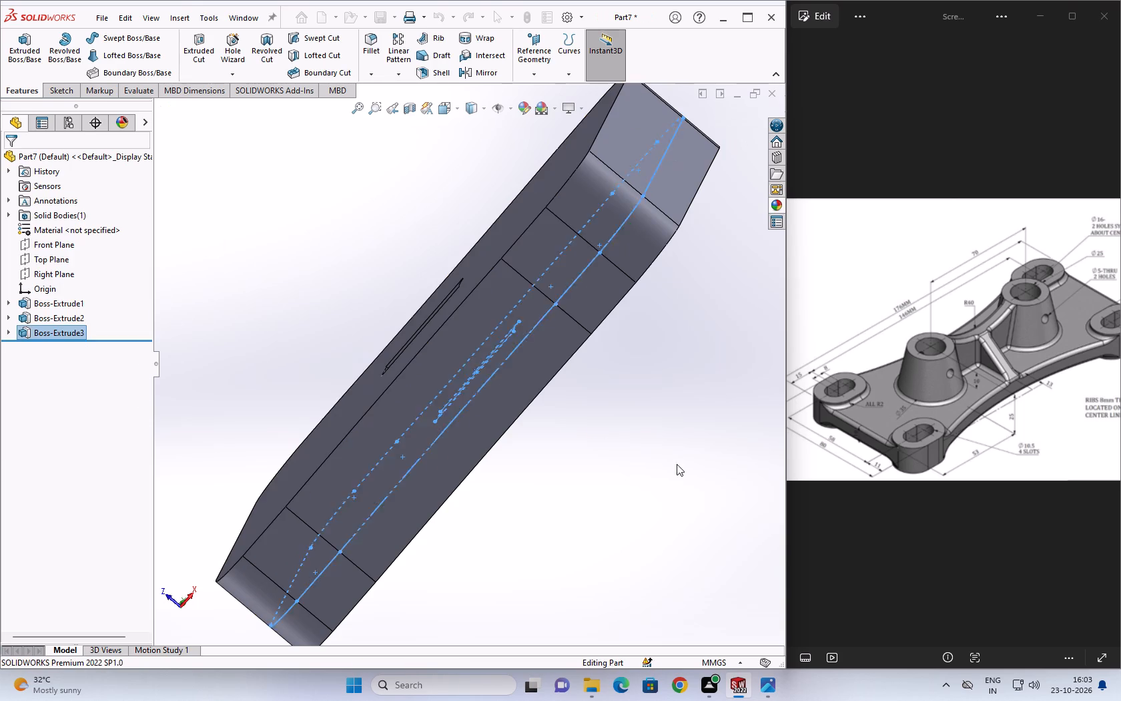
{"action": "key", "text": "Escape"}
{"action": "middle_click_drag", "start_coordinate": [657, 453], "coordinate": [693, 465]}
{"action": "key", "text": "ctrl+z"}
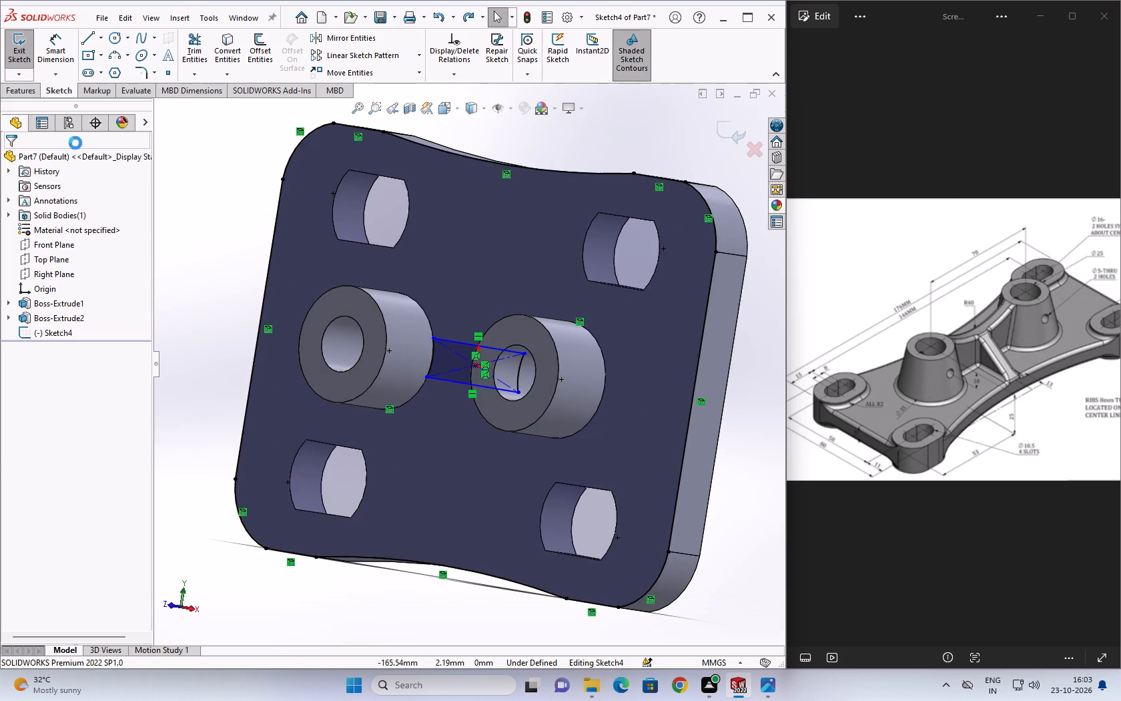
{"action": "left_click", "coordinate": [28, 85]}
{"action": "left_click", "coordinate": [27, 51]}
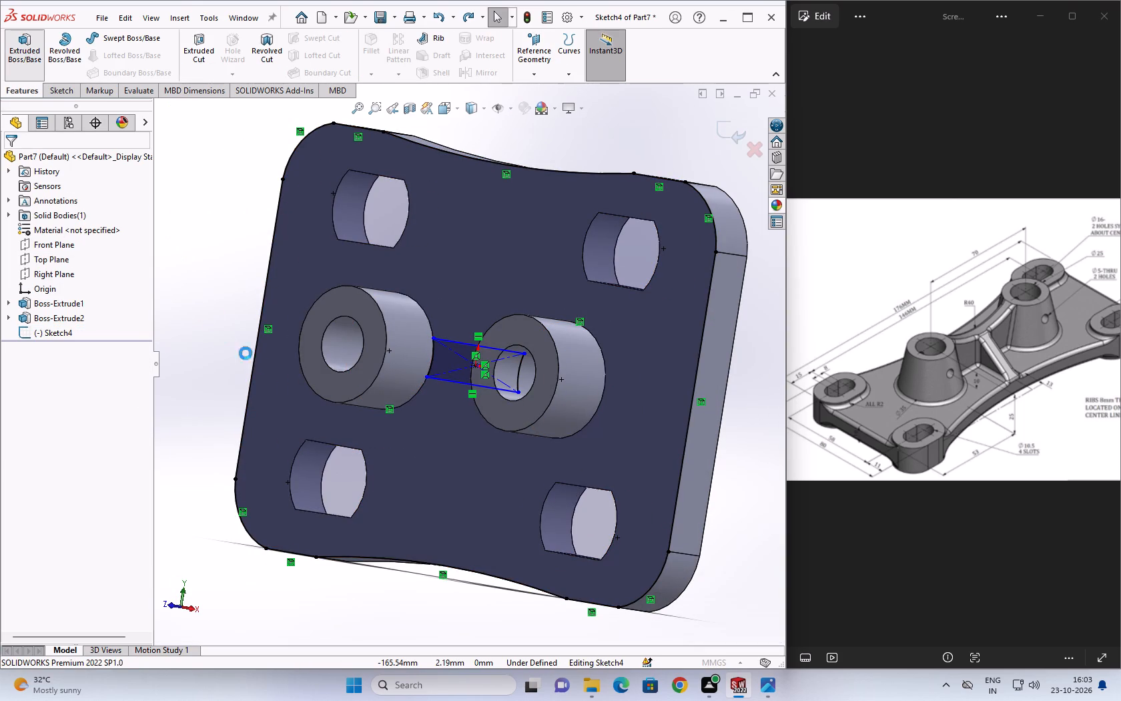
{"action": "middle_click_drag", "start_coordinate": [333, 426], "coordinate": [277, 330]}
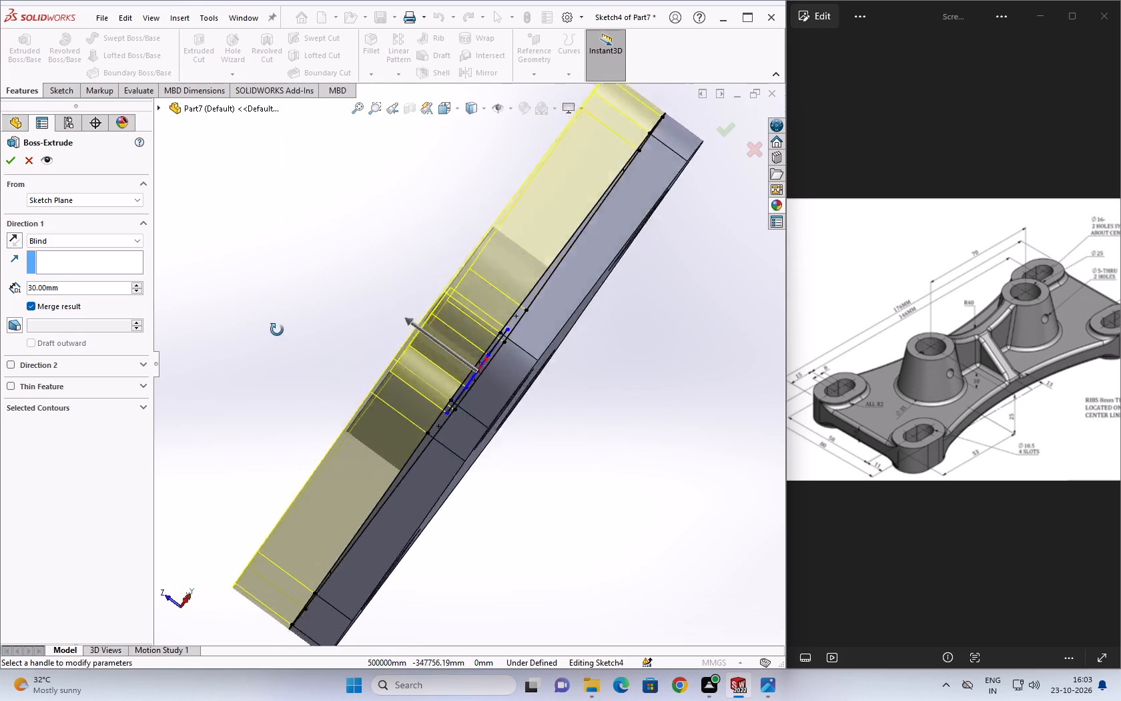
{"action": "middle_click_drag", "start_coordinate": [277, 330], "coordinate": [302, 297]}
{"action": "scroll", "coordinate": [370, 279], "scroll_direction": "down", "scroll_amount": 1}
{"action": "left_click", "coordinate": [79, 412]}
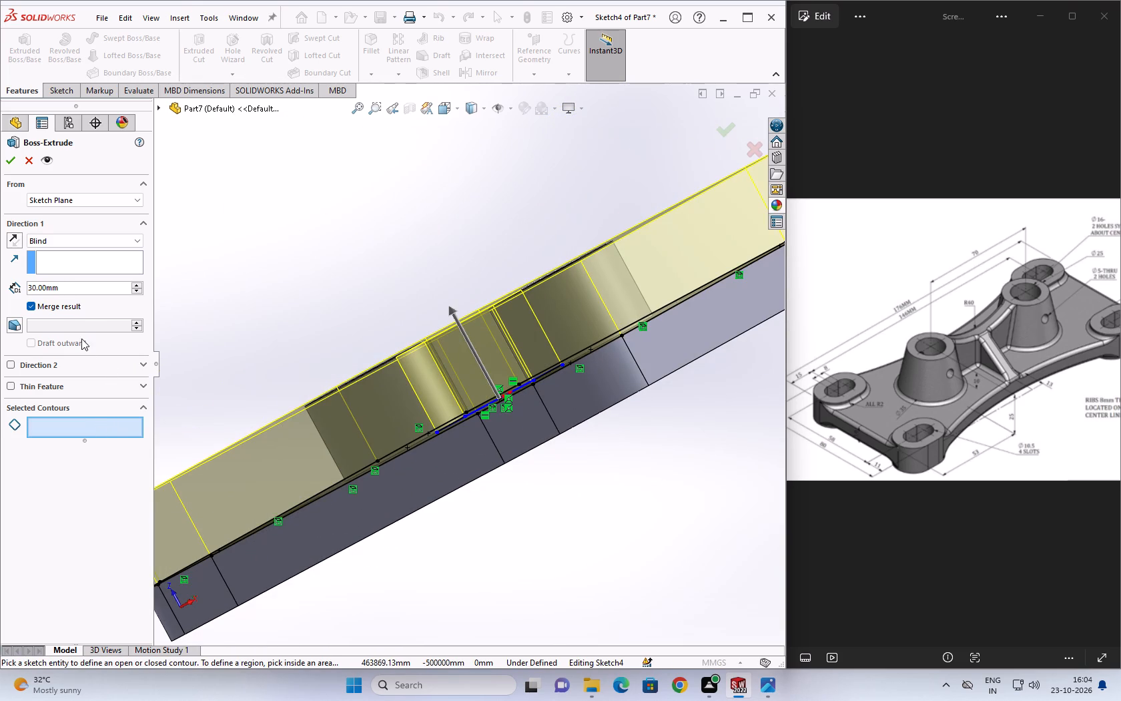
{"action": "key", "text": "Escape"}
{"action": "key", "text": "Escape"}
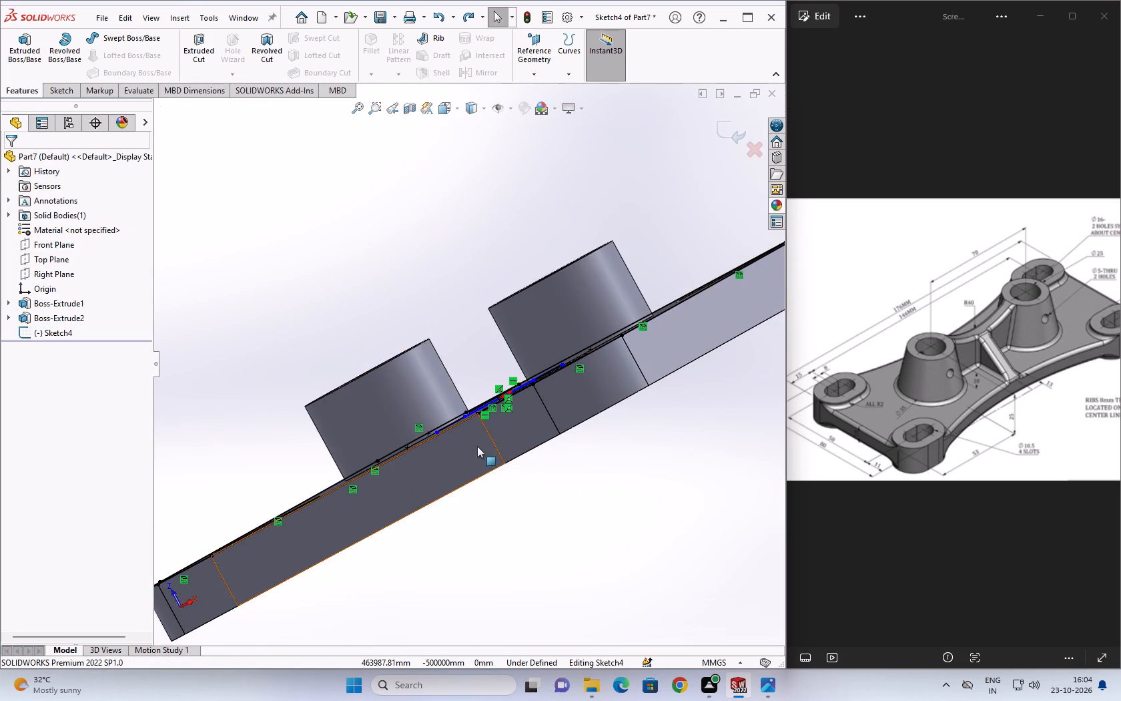
Extrude only the closed region between the two bosses 30 mm as a merged web.
{"action": "middle_click_drag", "start_coordinate": [477, 446], "coordinate": [506, 527]}
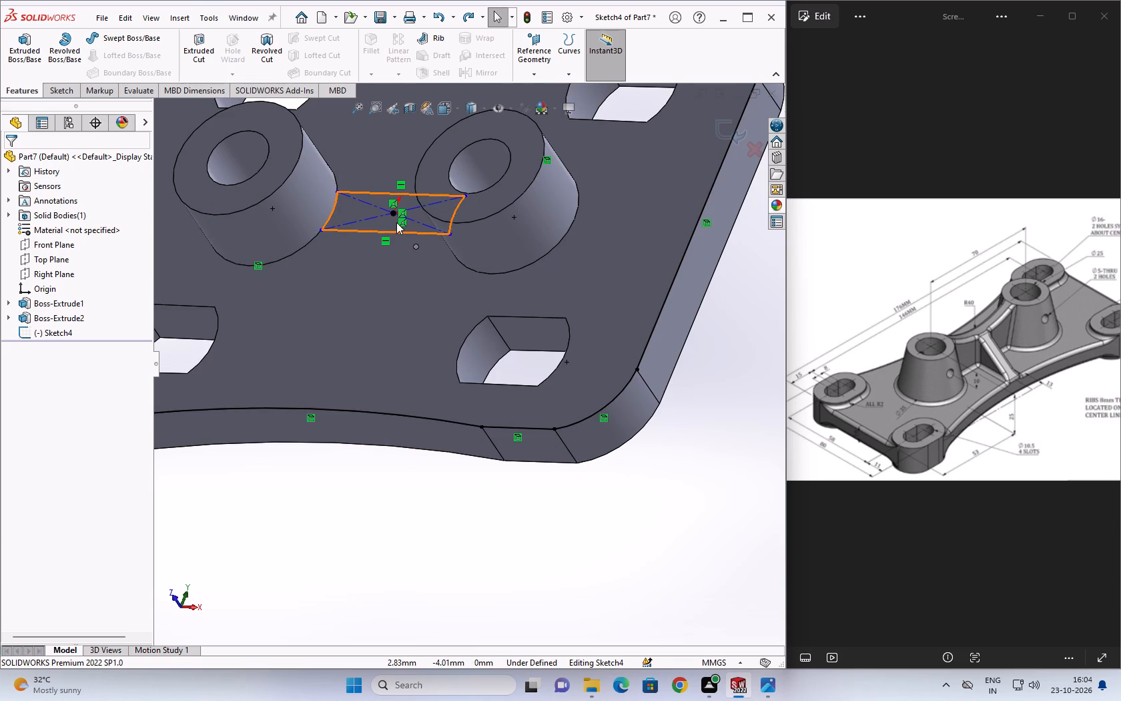
{"action": "left_click", "coordinate": [396, 222]}
{"action": "left_click", "coordinate": [332, 211]}
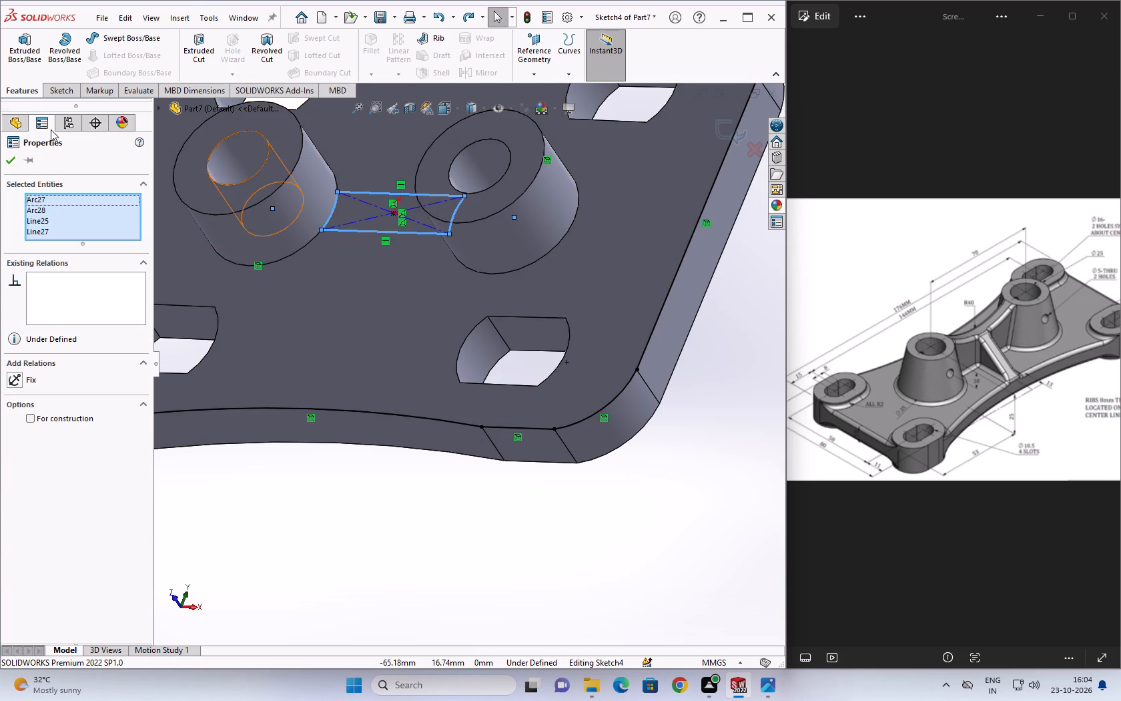
{"action": "left_click", "coordinate": [38, 63]}
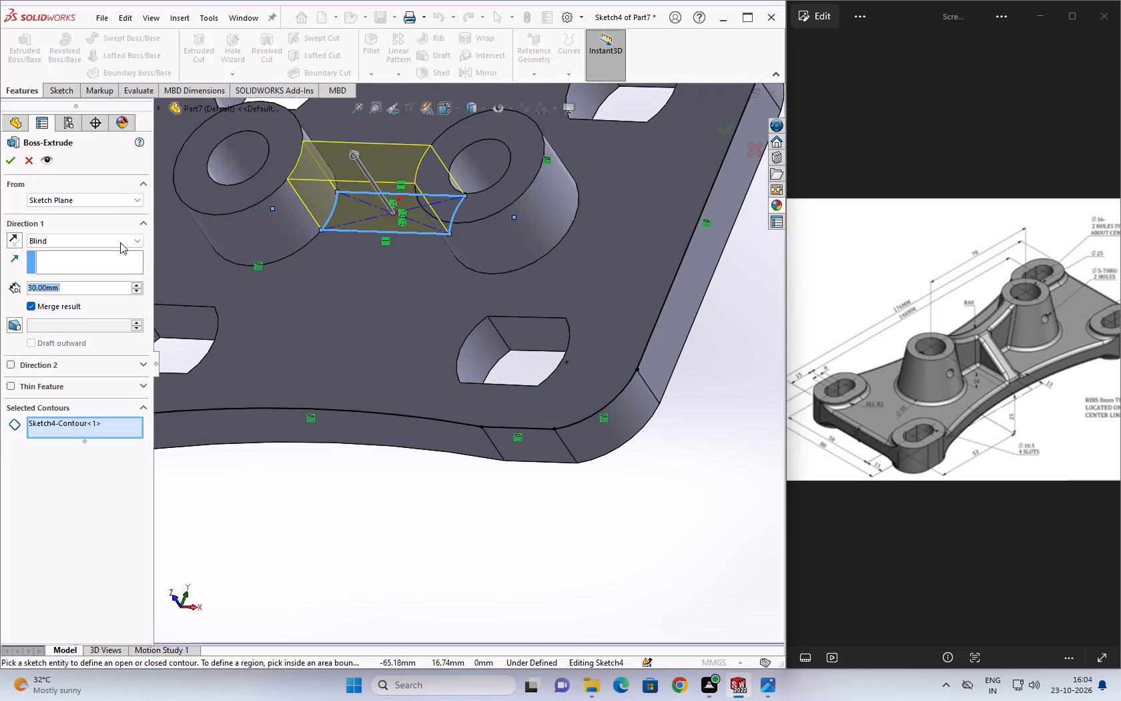
{"action": "left_click", "coordinate": [10, 160]}
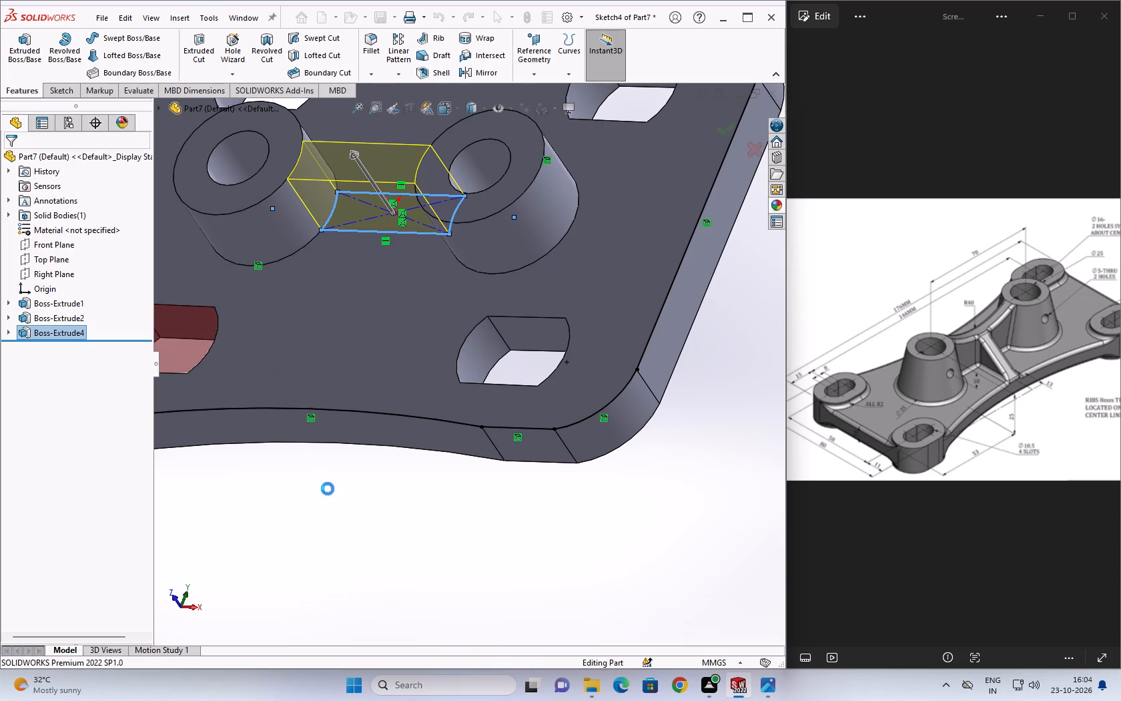
{"action": "left_click", "coordinate": [337, 527]}
{"action": "key", "text": "Escape"}
Start a sketch on the web's flat side face and convert that face's edges into sketch entities.
{"action": "middle_click_drag", "start_coordinate": [348, 353], "coordinate": [324, 262]}
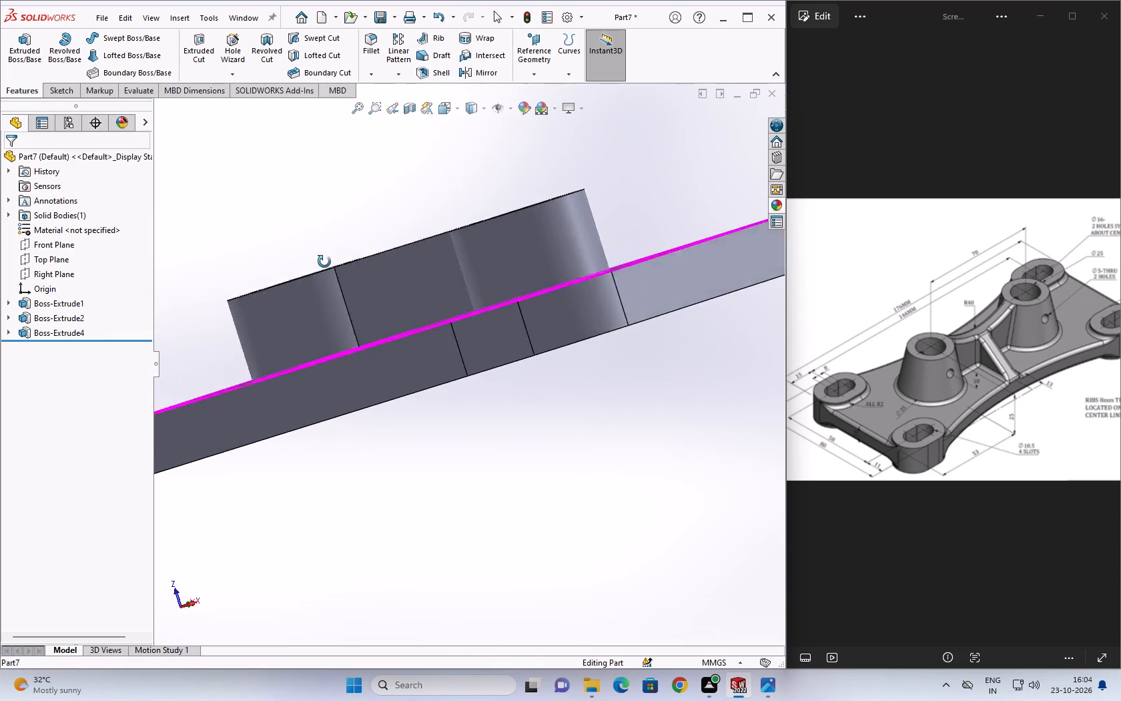
{"action": "middle_click_drag", "start_coordinate": [324, 262], "coordinate": [396, 254]}
{"action": "left_click", "coordinate": [306, 290]}
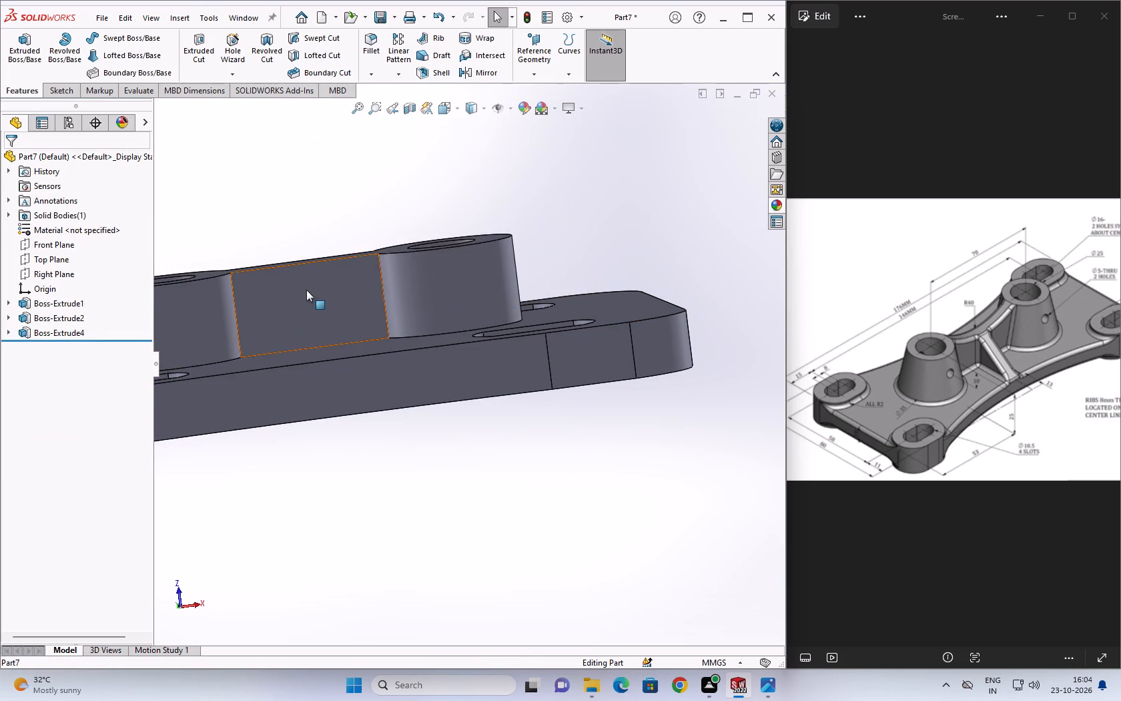
{"action": "left_click", "coordinate": [361, 248]}
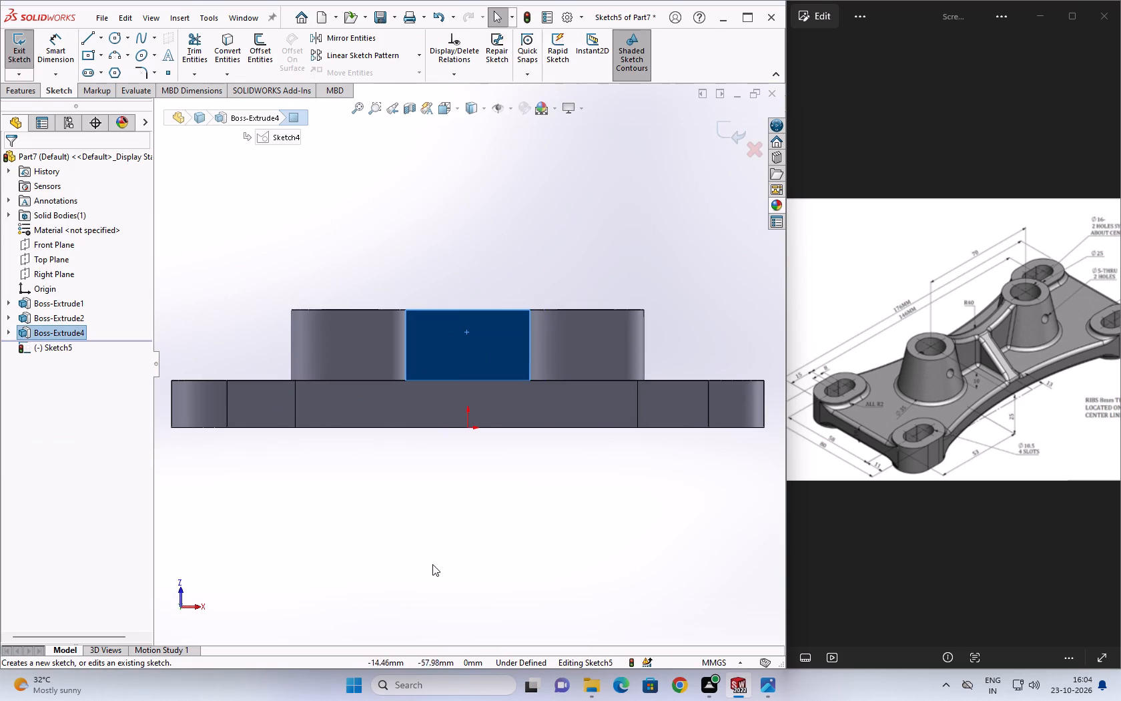
{"action": "scroll", "coordinate": [486, 318], "scroll_direction": "down", "scroll_amount": 4}
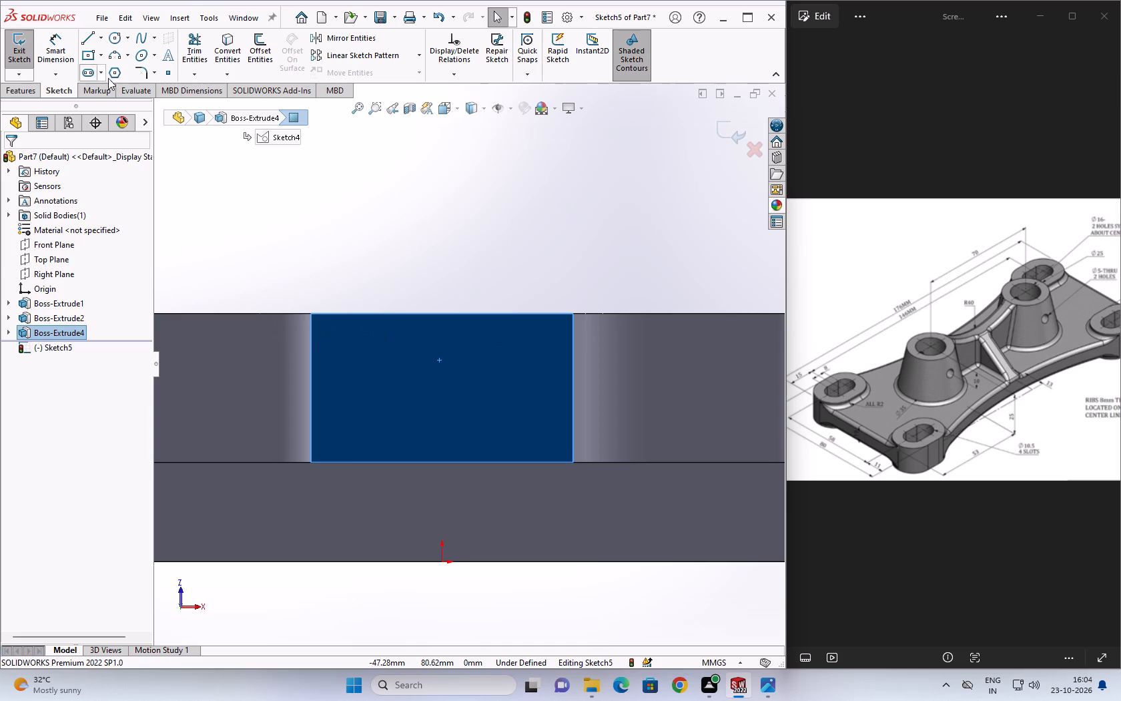
{"action": "left_click", "coordinate": [226, 77]}
{"action": "left_click", "coordinate": [269, 83]}
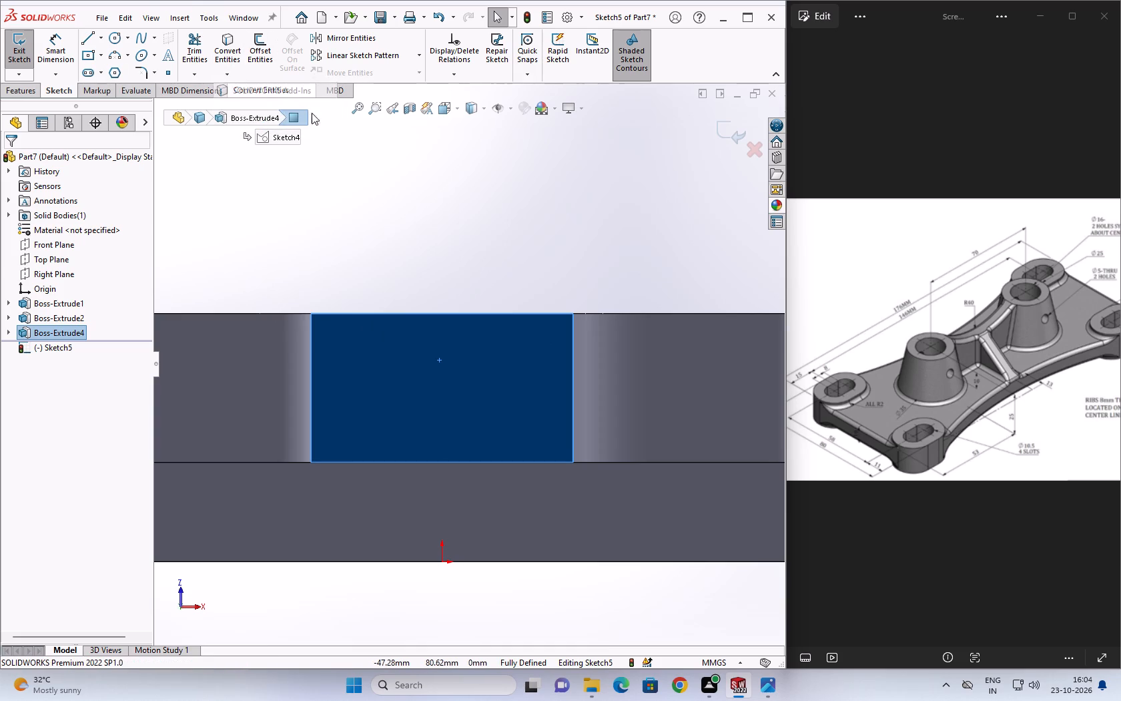
Sketch a three-point arc of radius 40 mm between the web face's two upper corners, dipping down into the face.
{"action": "left_click", "coordinate": [426, 316]}
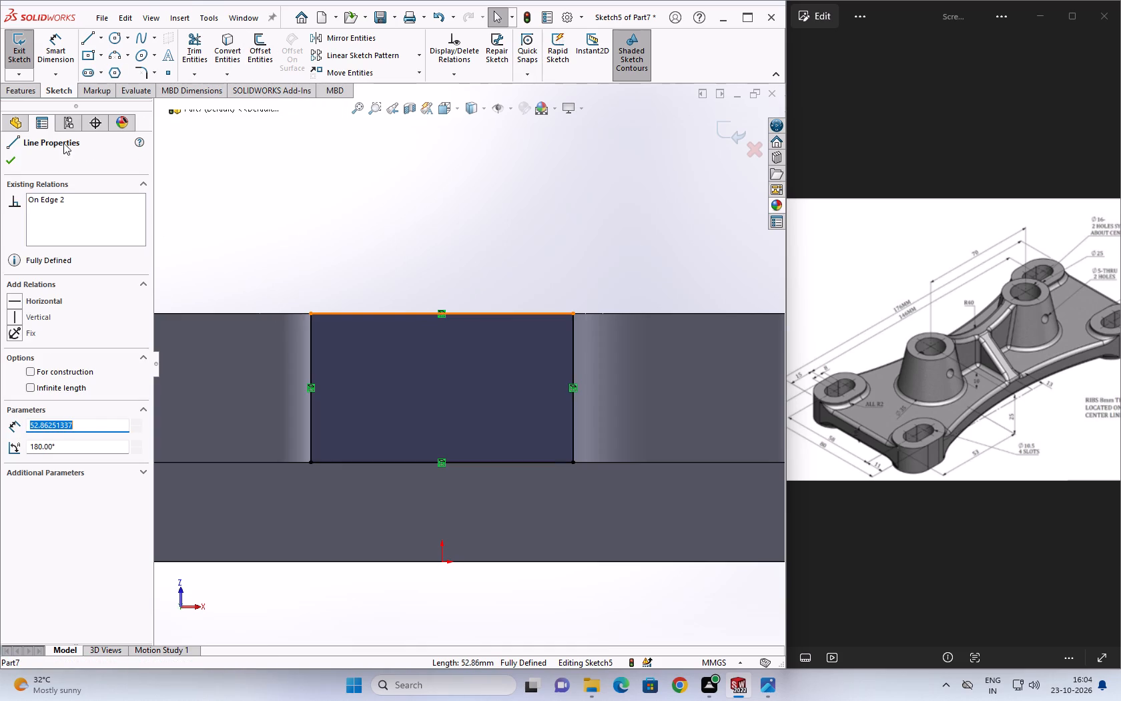
{"action": "left_click", "coordinate": [115, 60]}
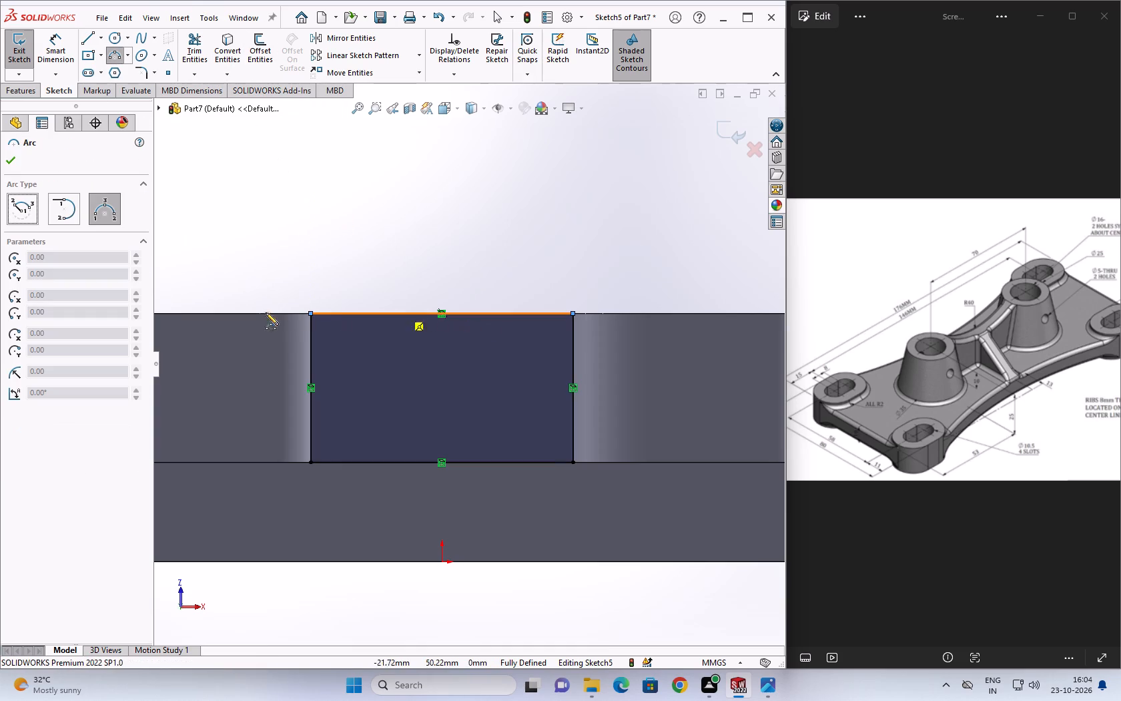
{"action": "left_click", "coordinate": [312, 316]}
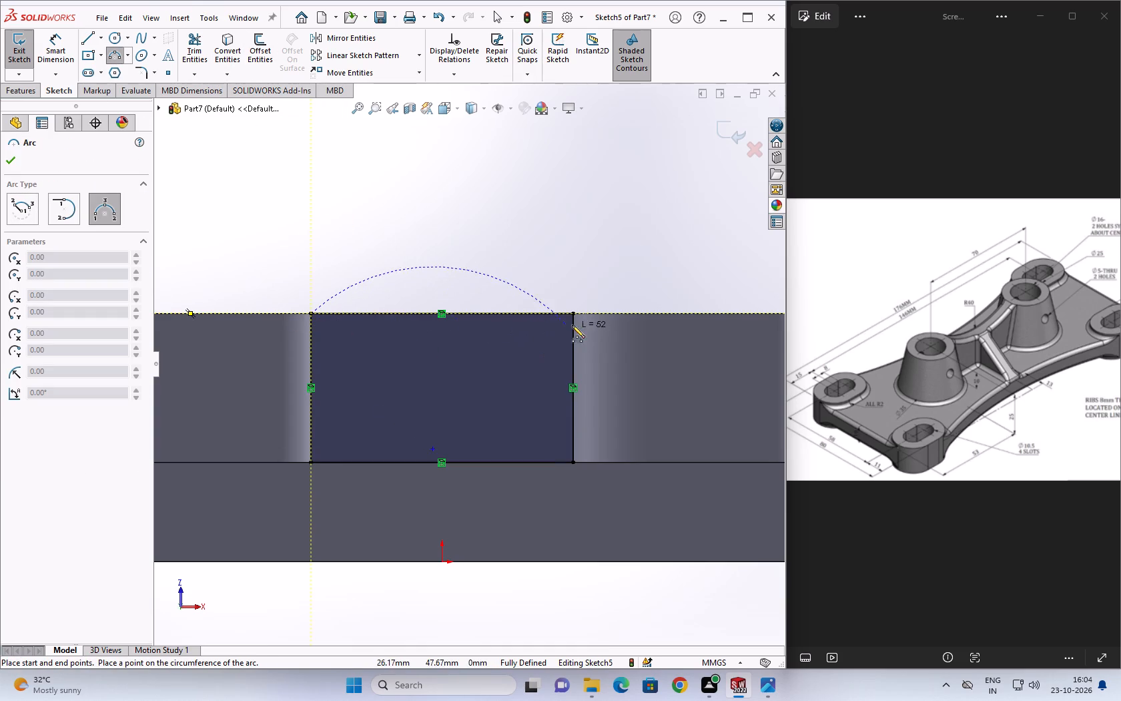
{"action": "left_click", "coordinate": [571, 316]}
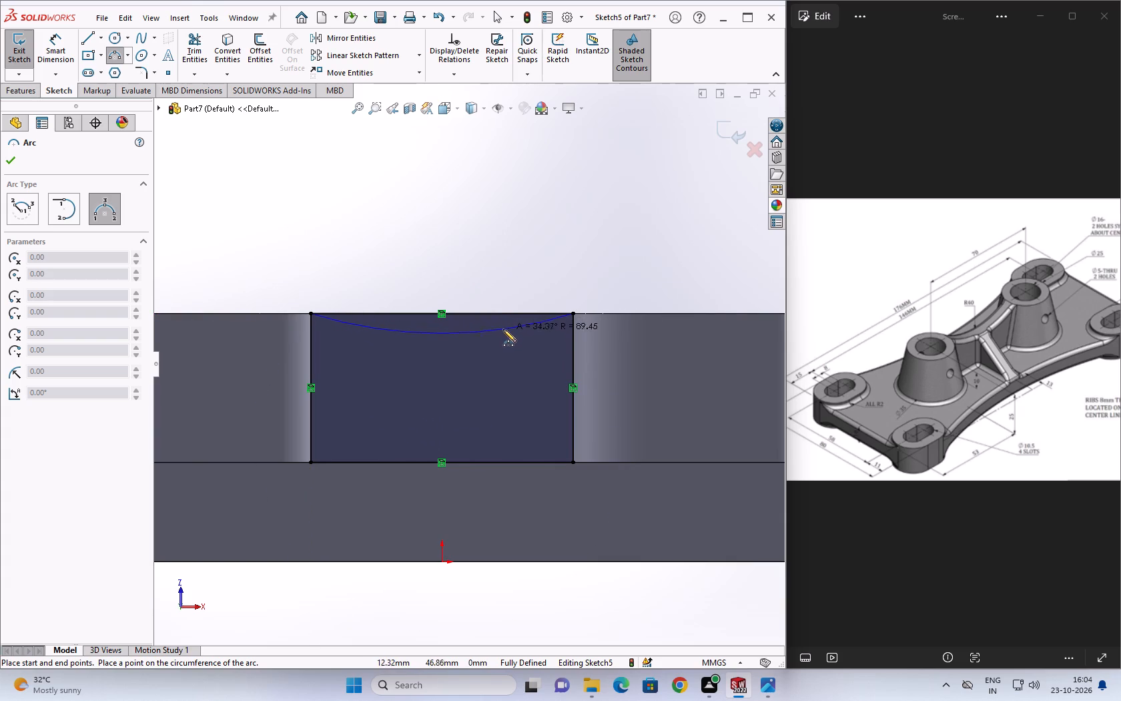
{"action": "left_click", "coordinate": [504, 331]}
{"action": "type", "text": "40"}
{"action": "key", "text": "Return"}
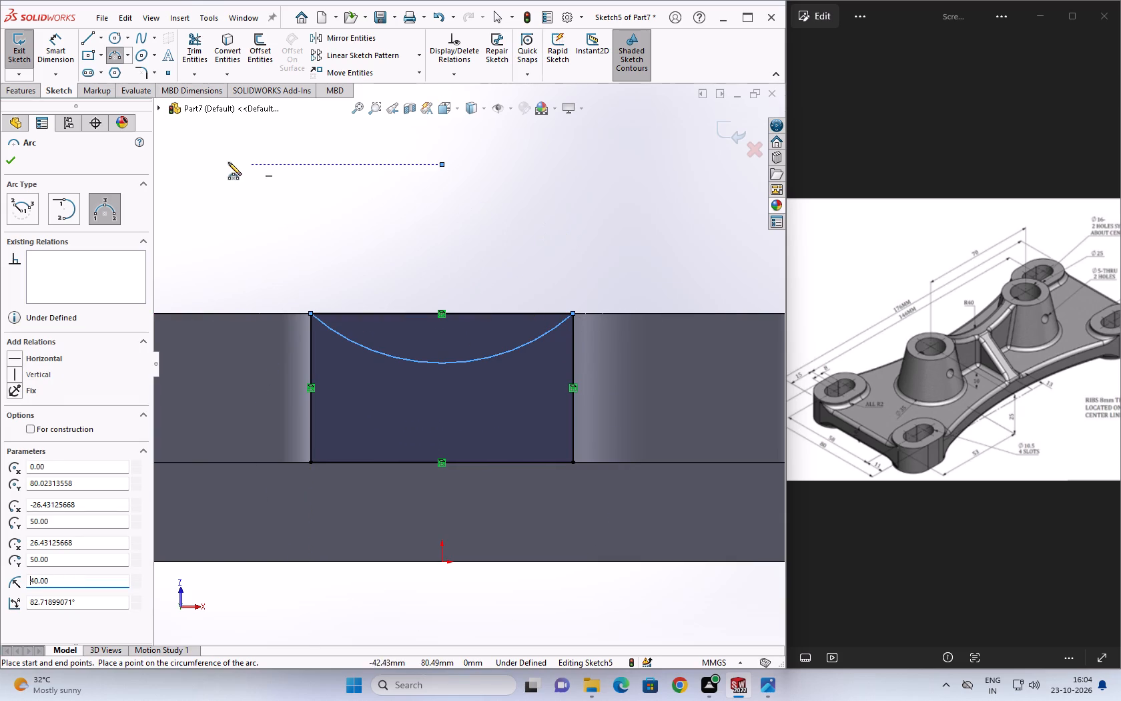
{"action": "left_click", "coordinate": [15, 158]}
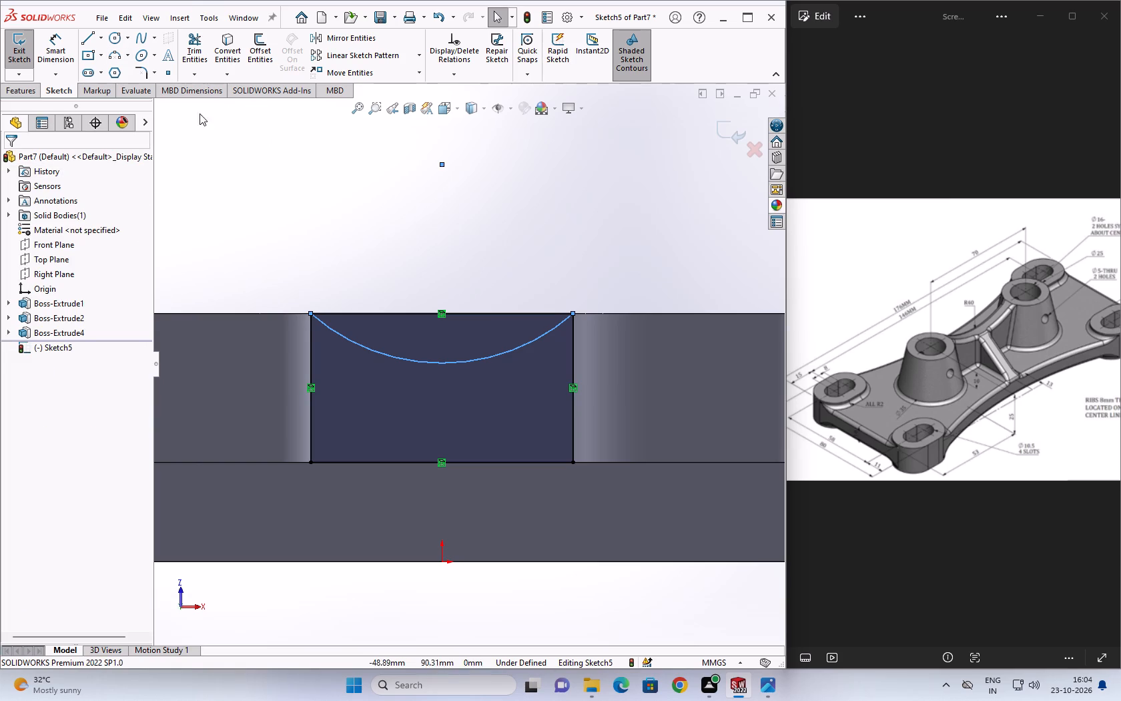
{"action": "key", "text": "Escape"}
Trim away the two side lines and the bottom line, keeping only the arc and the top edge line.
{"action": "middle_click_drag", "start_coordinate": [438, 253], "coordinate": [401, 327]}
{"action": "scroll", "coordinate": [420, 275], "scroll_direction": "down", "scroll_amount": 1}
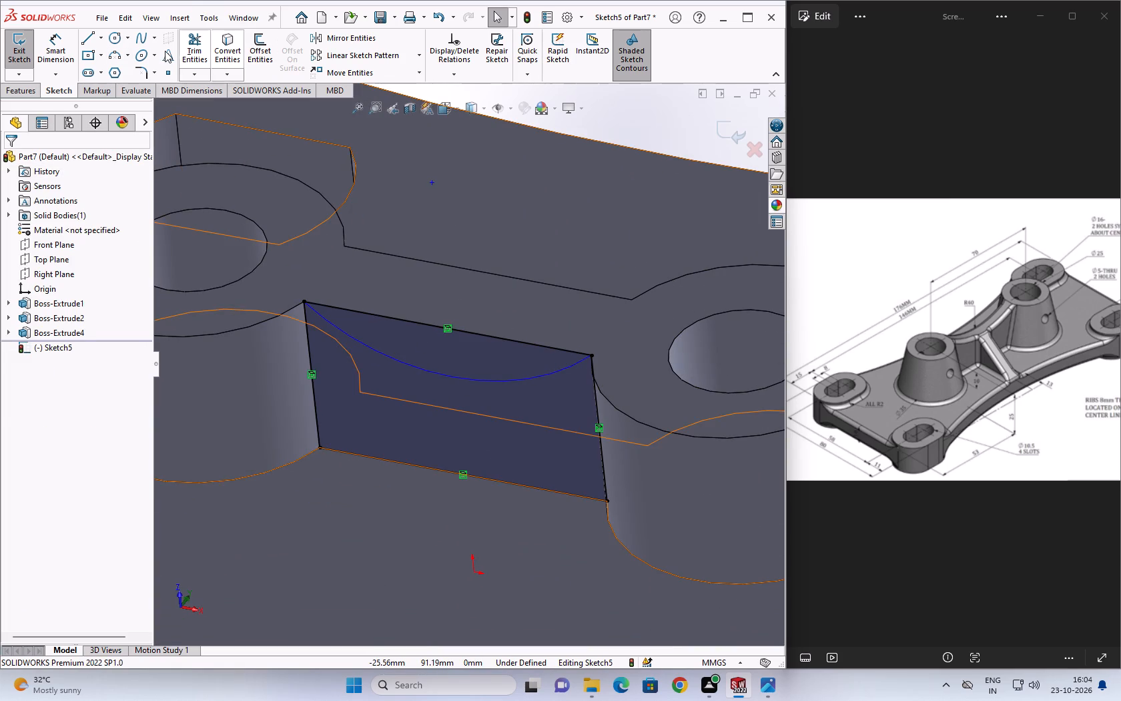
{"action": "left_click", "coordinate": [189, 47]}
{"action": "left_click", "coordinate": [312, 365]}
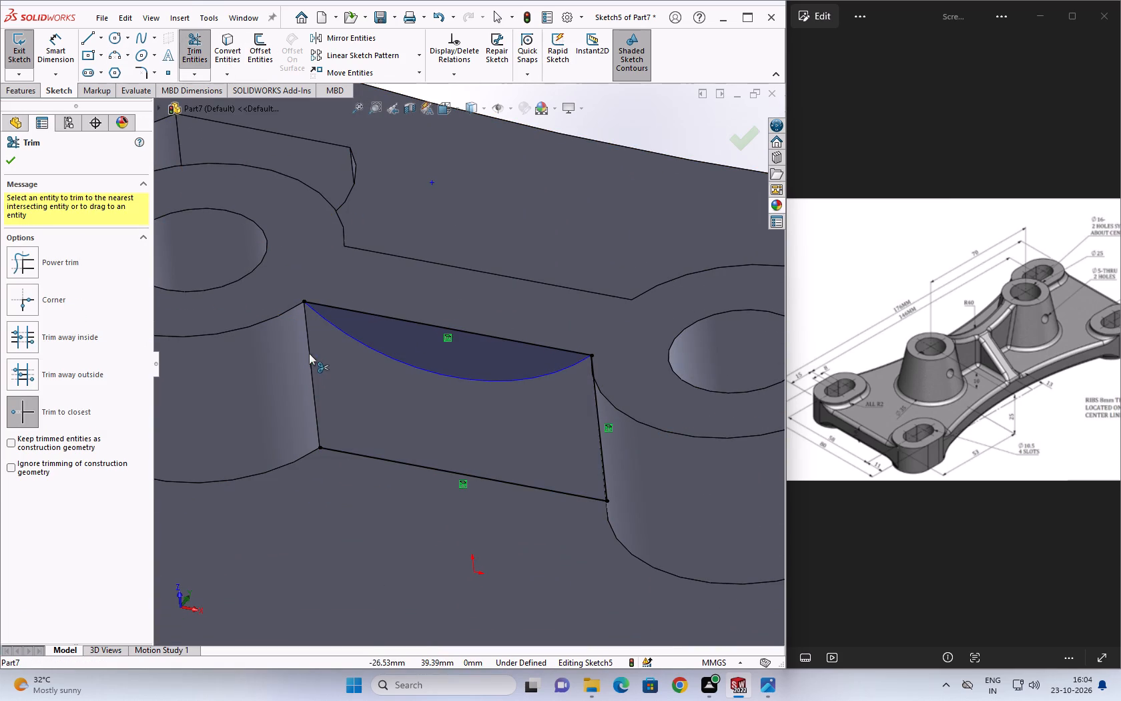
{"action": "left_click", "coordinate": [490, 479]}
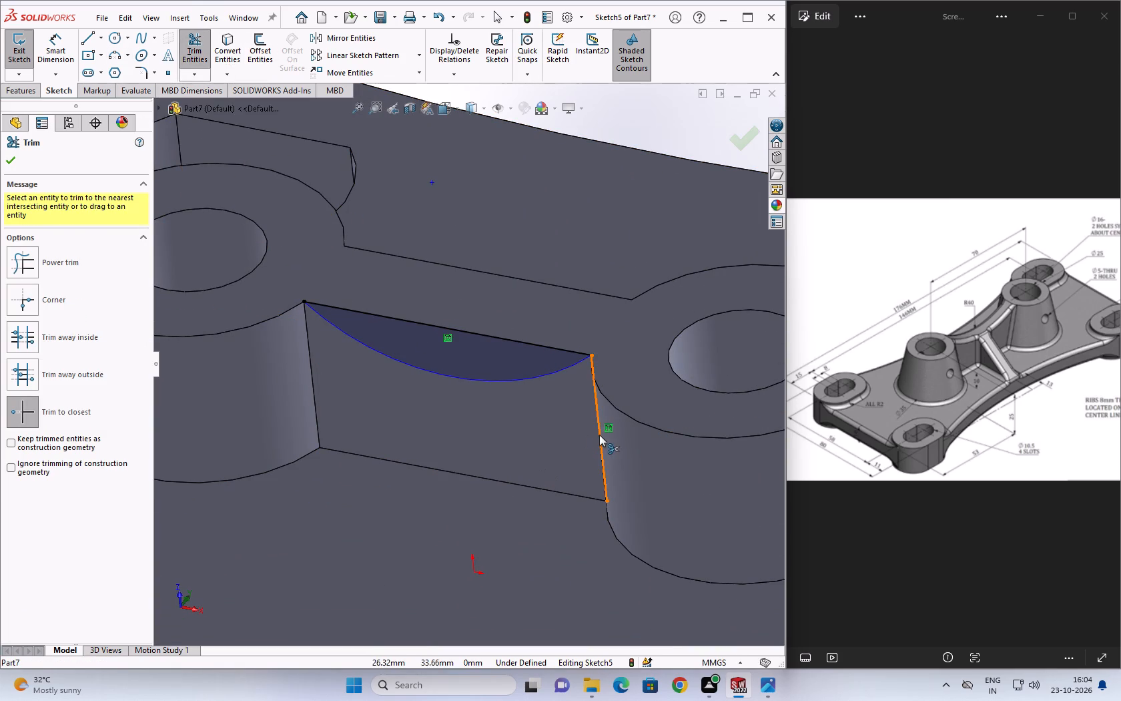
{"action": "left_click", "coordinate": [599, 435]}
{"action": "key", "text": "Escape"}
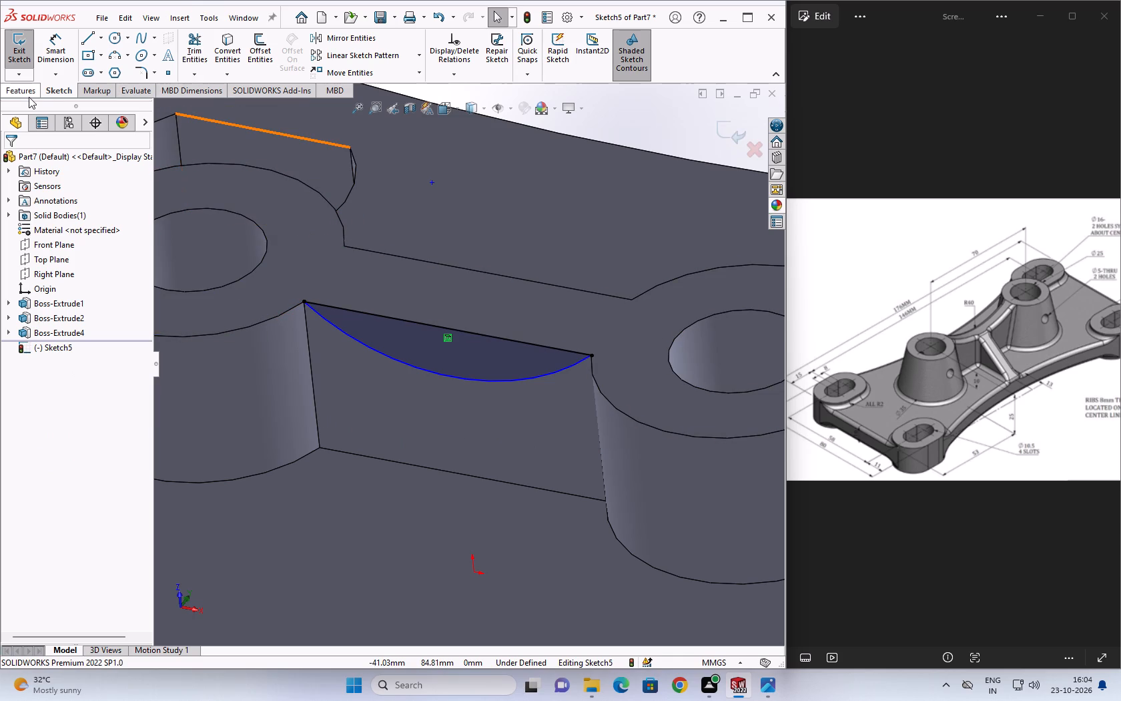
Cut the closed arc segment 30 mm deep through the top of the web with Extruded Cut.
{"action": "left_click", "coordinate": [29, 97]}
{"action": "left_click", "coordinate": [204, 52]}
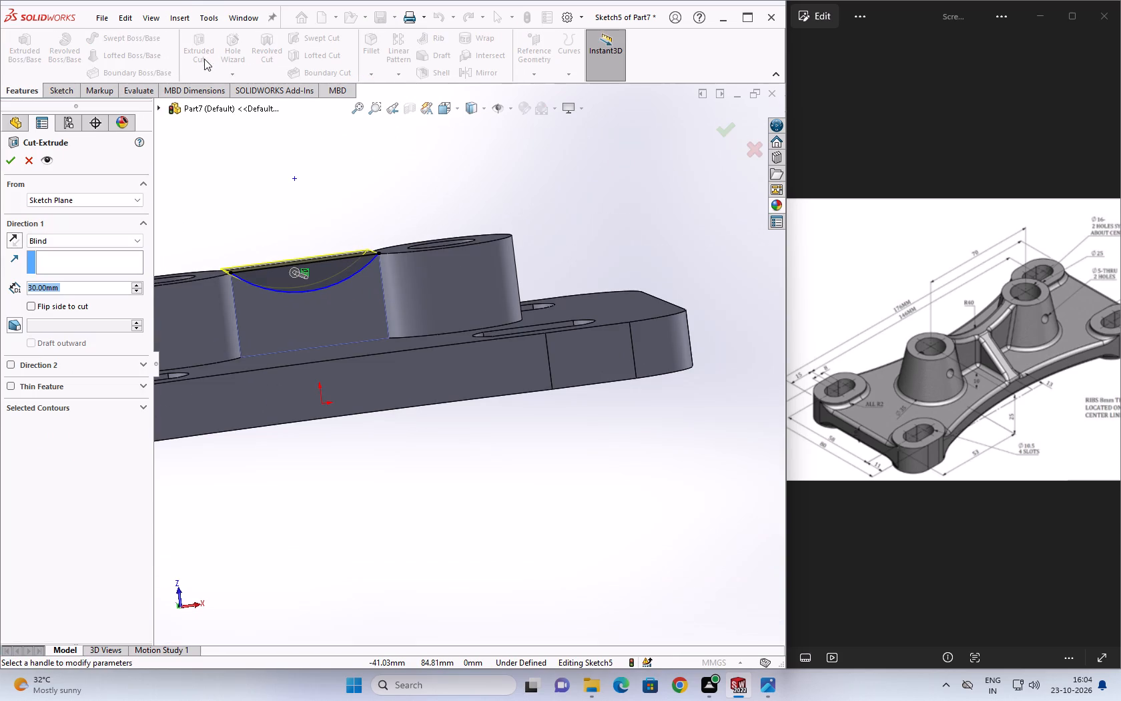
{"action": "middle_click_drag", "start_coordinate": [287, 91], "coordinate": [251, 180]}
{"action": "middle_click_drag", "start_coordinate": [275, 184], "coordinate": [244, 254]}
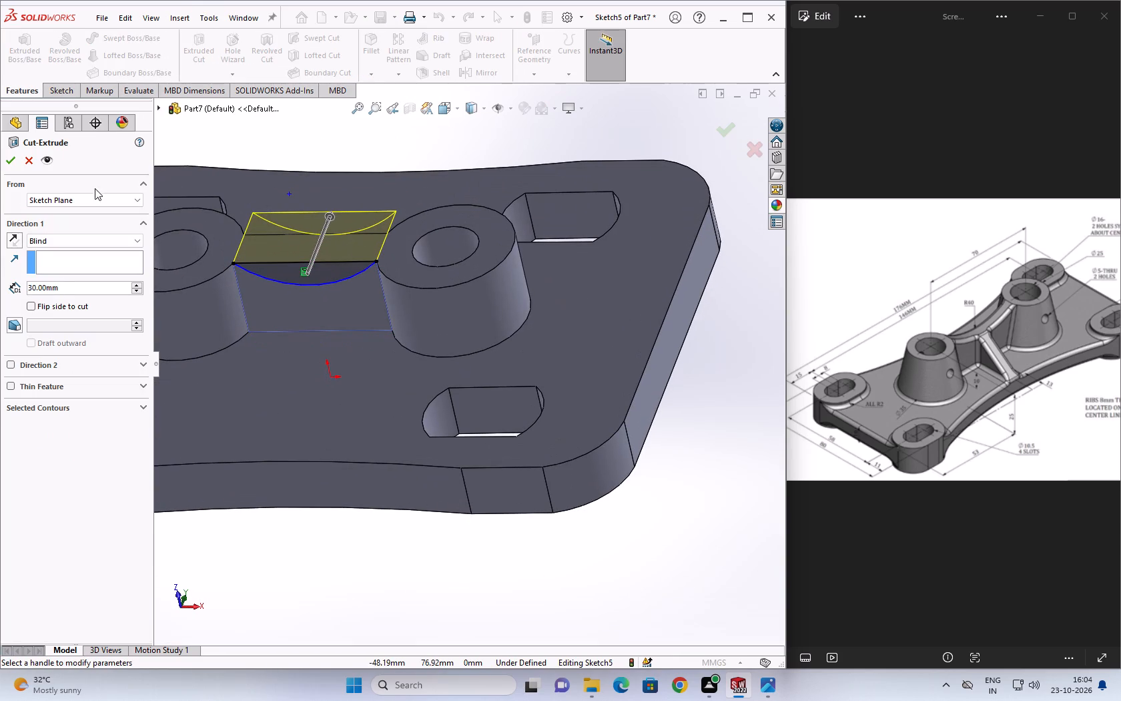
{"action": "left_click", "coordinate": [8, 167]}
{"action": "left_click", "coordinate": [400, 150]}
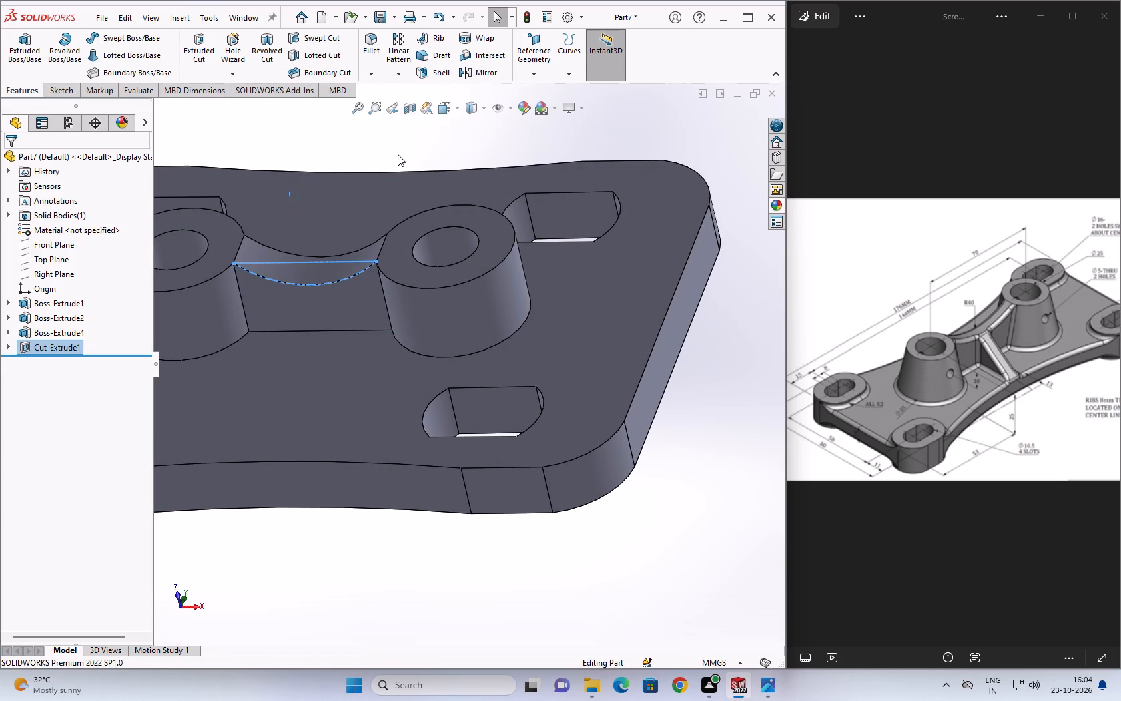
Start a rib sketch on the base plate's top face and draw a centre rectangle about 14 by 152 mm, reaching the plate's curved long edge.
{"action": "middle_click_drag", "start_coordinate": [348, 296], "coordinate": [350, 260]}
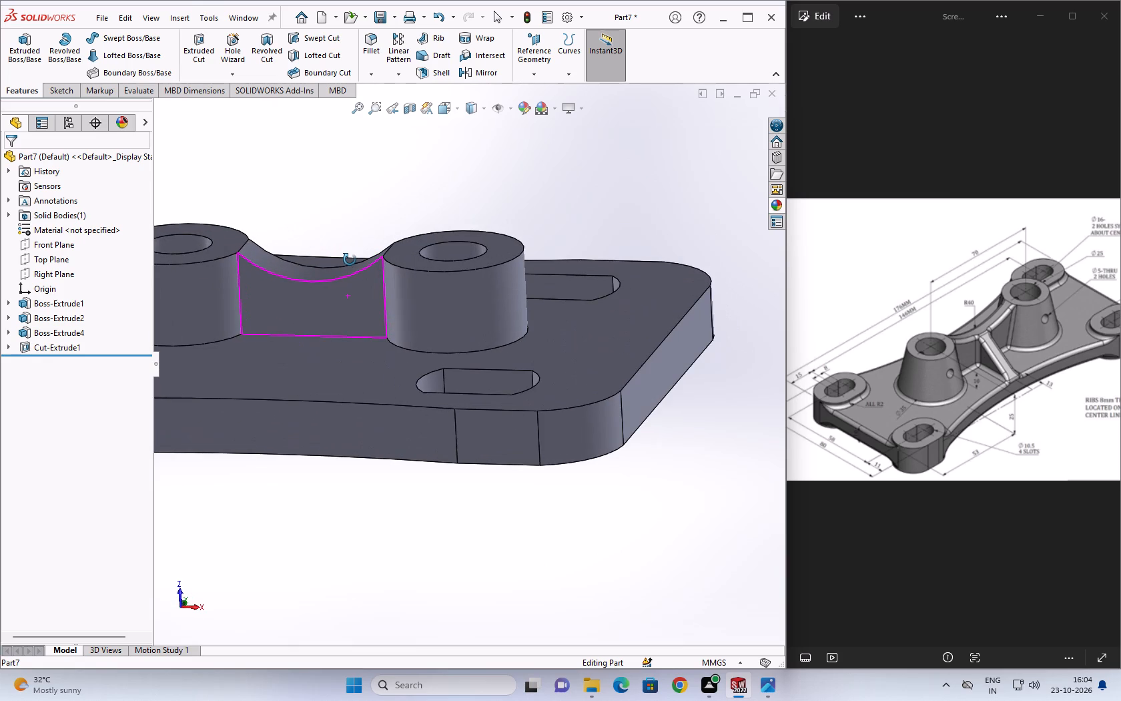
{"action": "middle_click_drag", "start_coordinate": [350, 260], "coordinate": [351, 260]}
{"action": "left_click", "coordinate": [436, 39]}
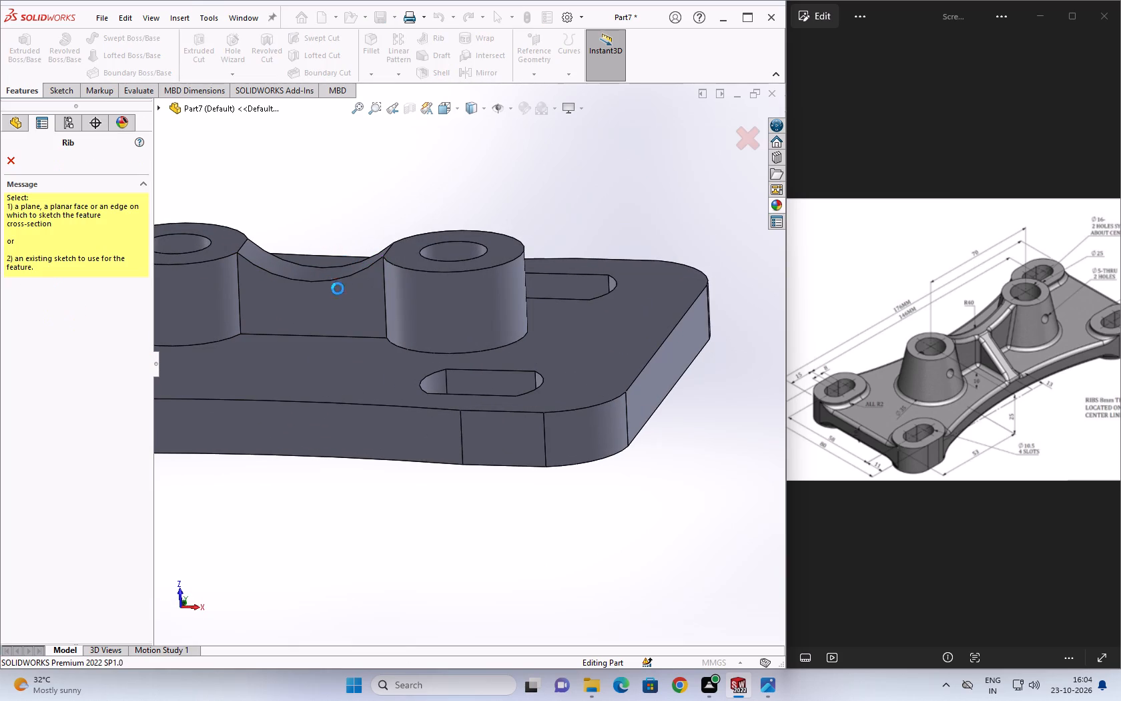
{"action": "left_click", "coordinate": [317, 359]}
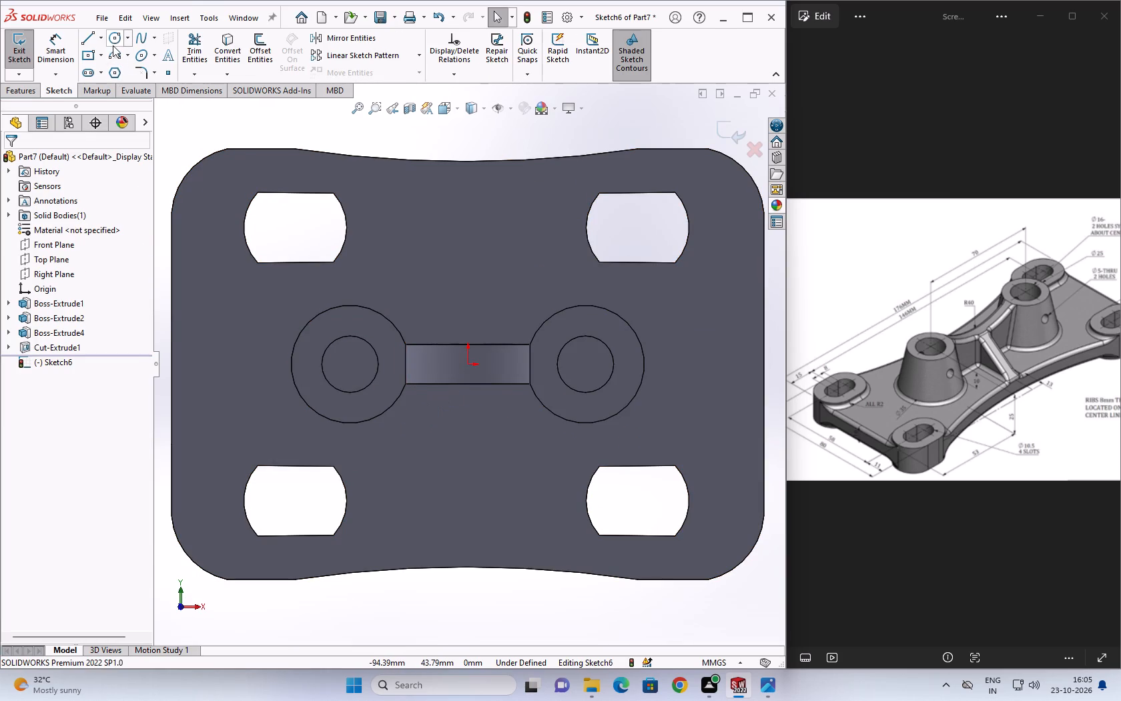
{"action": "left_click", "coordinate": [88, 55]}
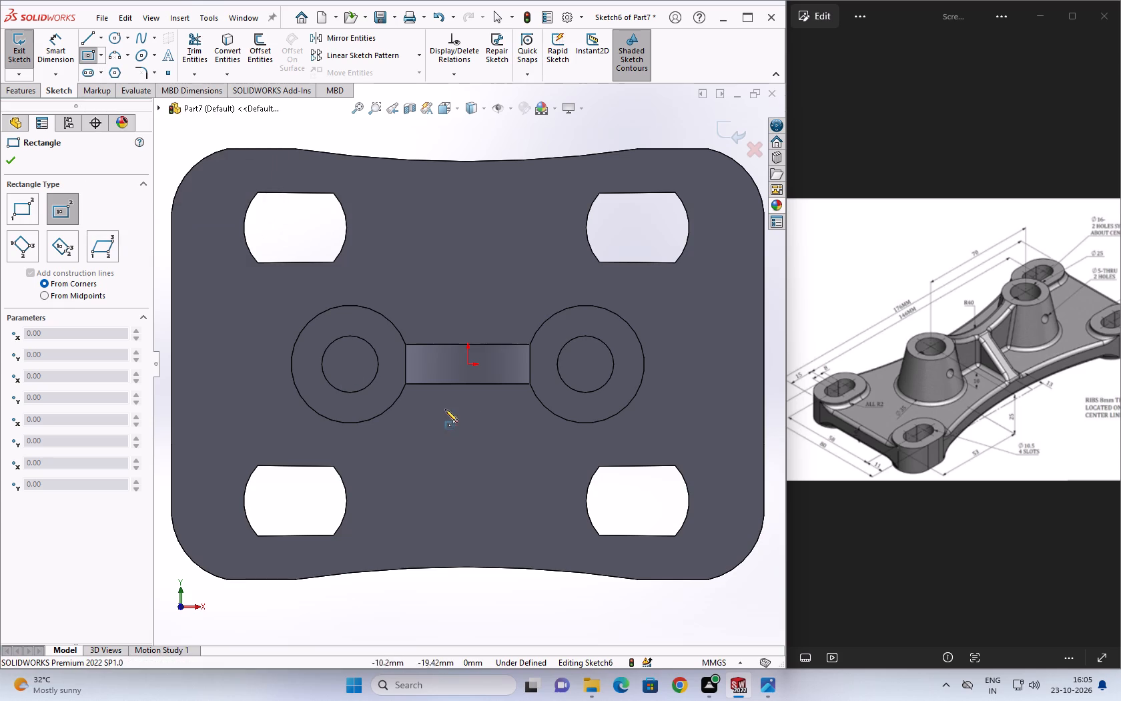
{"action": "left_click", "coordinate": [471, 388]}
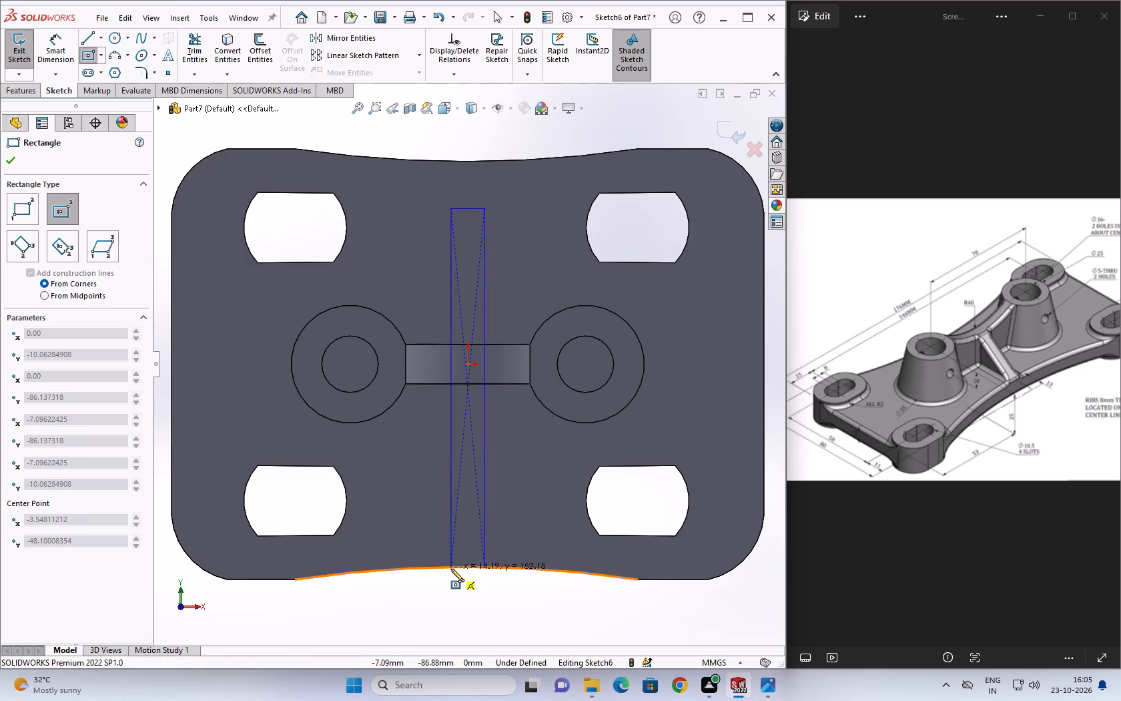
{"action": "left_click", "coordinate": [451, 569]}
{"action": "key", "text": "Escape"}
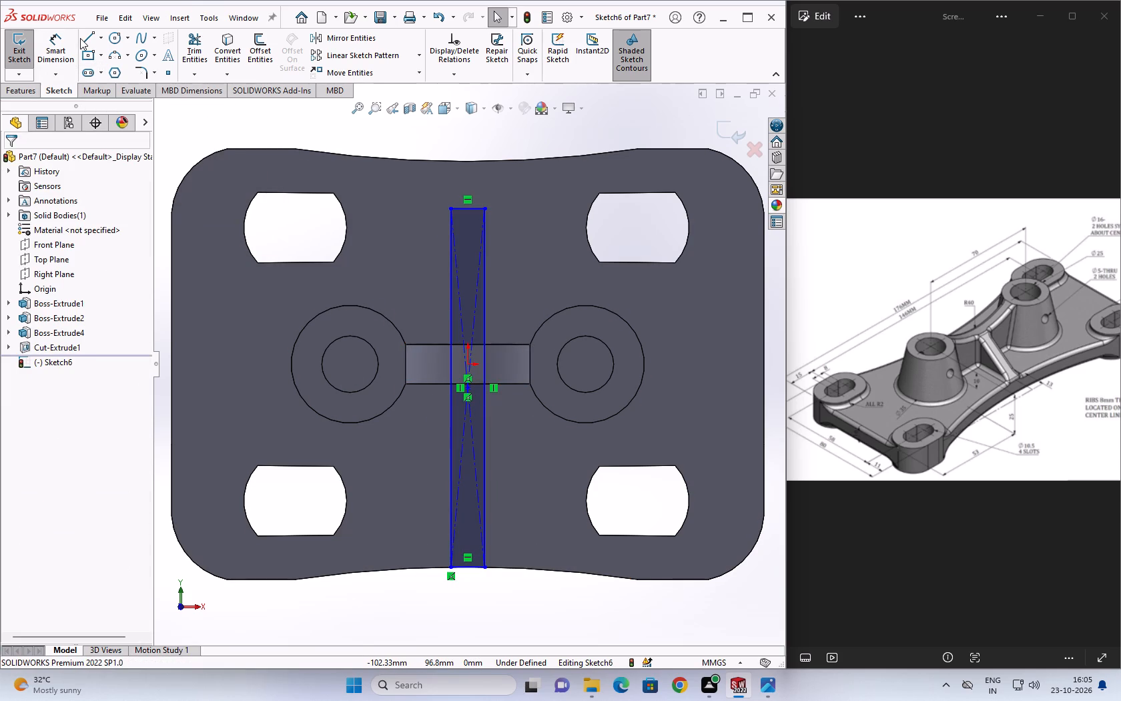
Draw a horizontal line across the rectangle's width along the lower edge of the web.
{"action": "left_click", "coordinate": [80, 38]}
{"action": "scroll", "coordinate": [404, 349], "scroll_direction": "down", "scroll_amount": 3}
{"action": "left_click", "coordinate": [480, 401]}
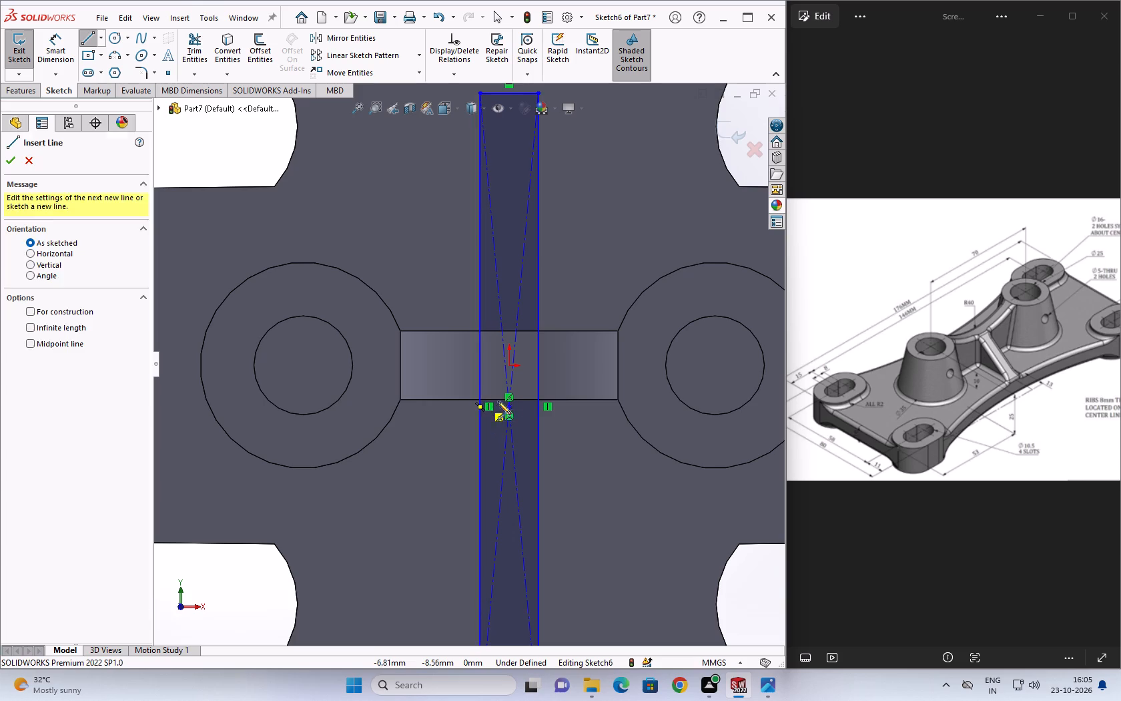
{"action": "left_click", "coordinate": [538, 401]}
{"action": "key", "text": "Escape"}
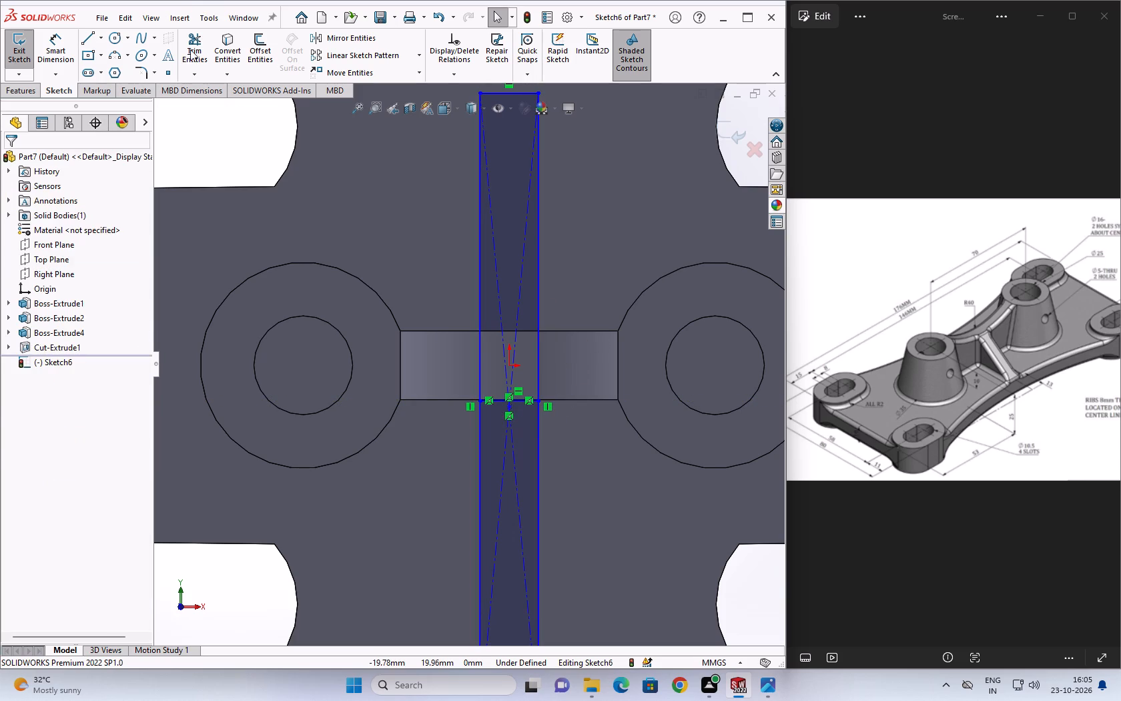
Trim away the rectangle's portion above the web's lower edge and delete its two diagonal construction lines.
{"action": "left_click", "coordinate": [190, 49]}
{"action": "left_click", "coordinate": [538, 234]}
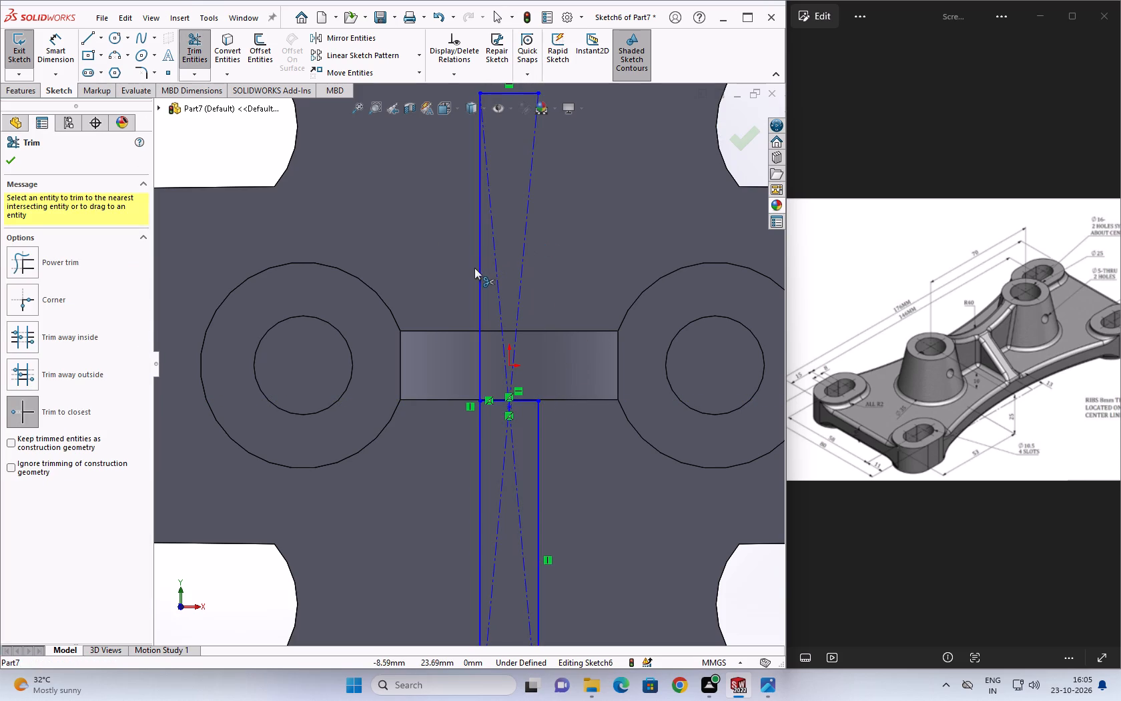
{"action": "left_click", "coordinate": [478, 271]}
{"action": "scroll", "coordinate": [482, 176], "scroll_direction": "down", "scroll_amount": 3}
{"action": "scroll", "coordinate": [492, 174], "scroll_direction": "up", "scroll_amount": 4}
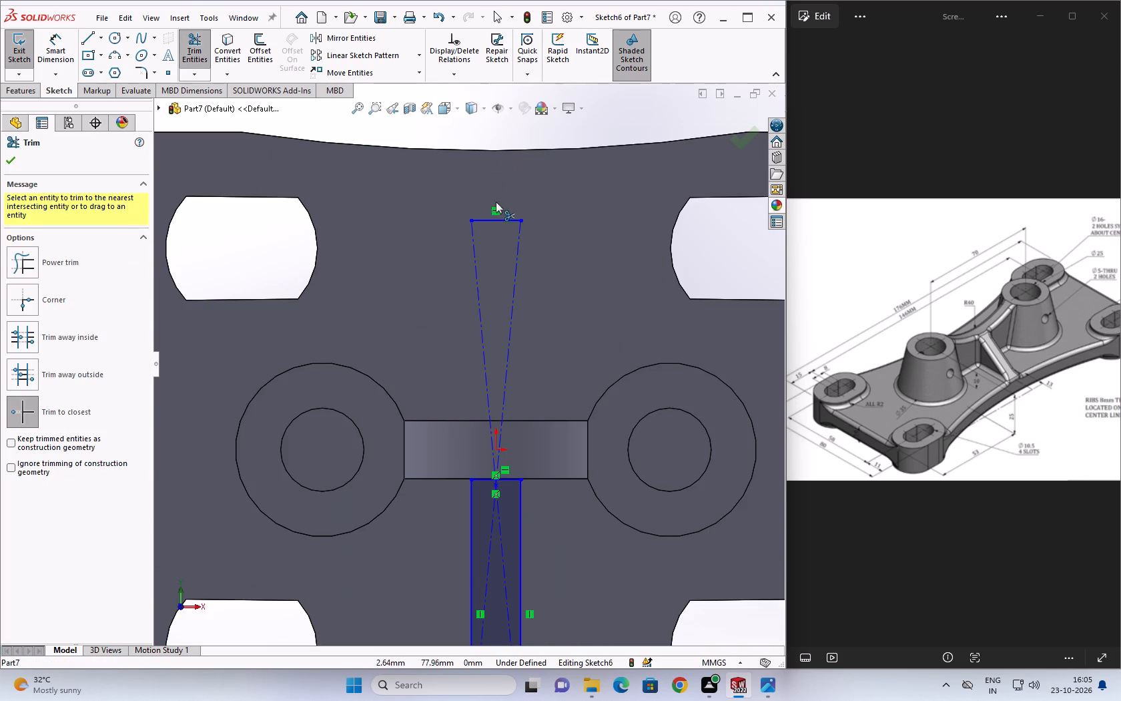
{"action": "left_click", "coordinate": [492, 221]}
{"action": "key", "text": "Escape"}
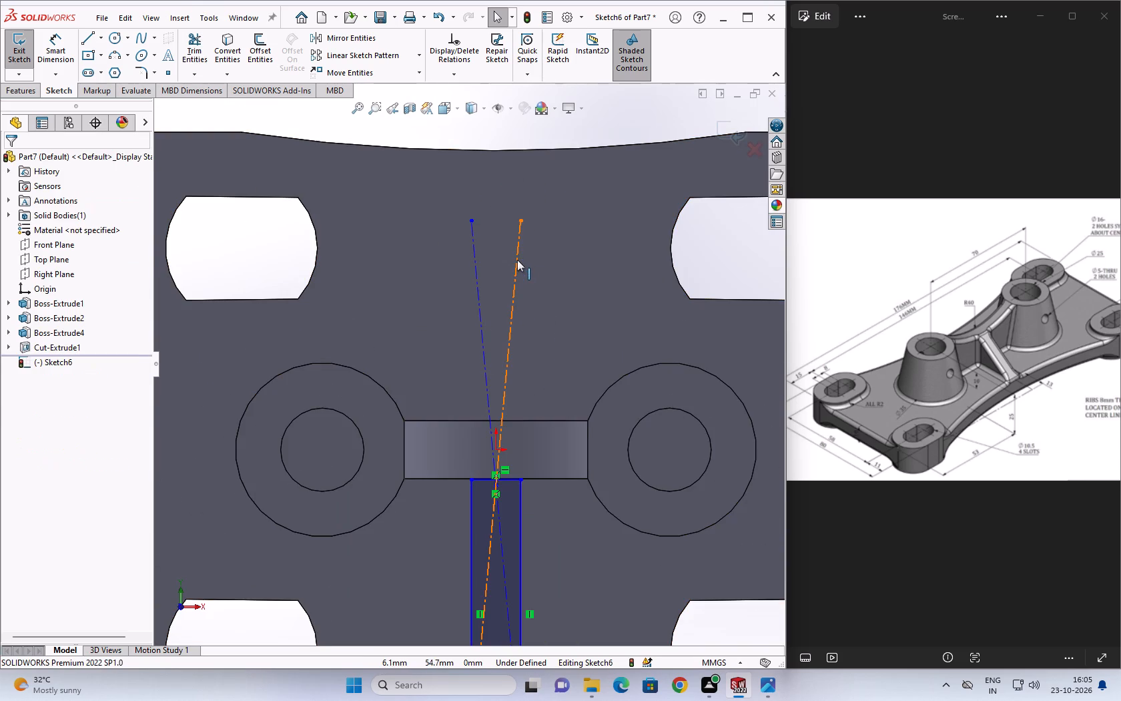
{"action": "left_click", "coordinate": [517, 260]}
{"action": "key", "text": "Delete"}
{"action": "left_click", "coordinate": [476, 262]}
{"action": "key", "text": "Delete"}
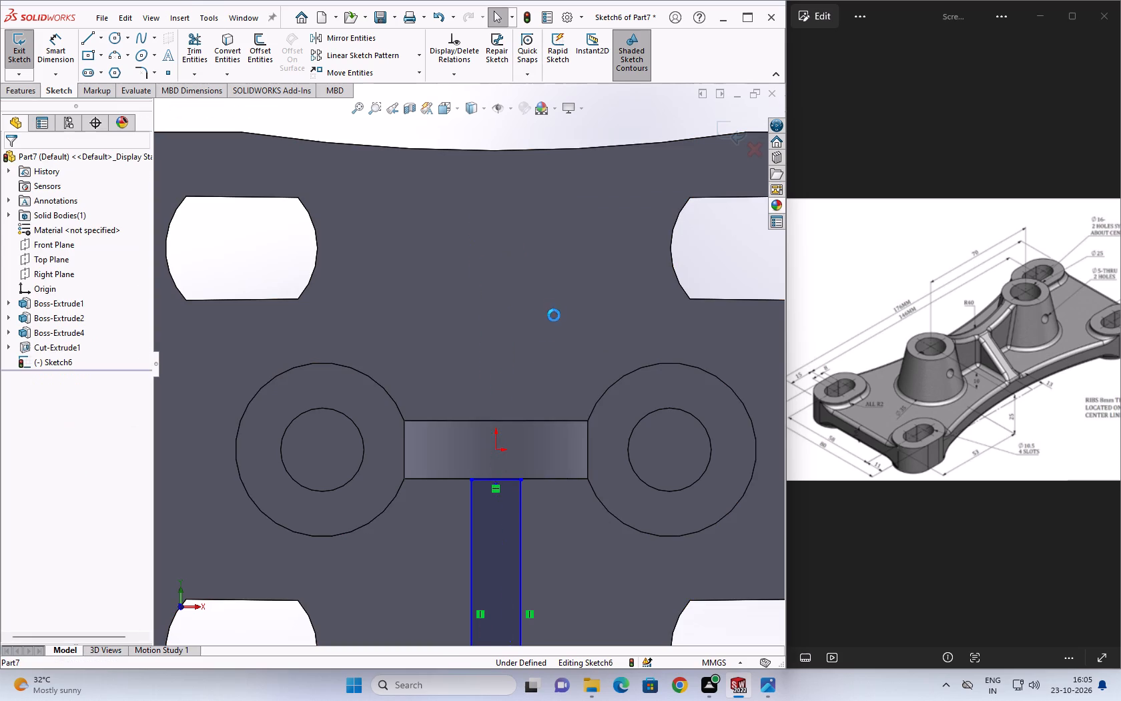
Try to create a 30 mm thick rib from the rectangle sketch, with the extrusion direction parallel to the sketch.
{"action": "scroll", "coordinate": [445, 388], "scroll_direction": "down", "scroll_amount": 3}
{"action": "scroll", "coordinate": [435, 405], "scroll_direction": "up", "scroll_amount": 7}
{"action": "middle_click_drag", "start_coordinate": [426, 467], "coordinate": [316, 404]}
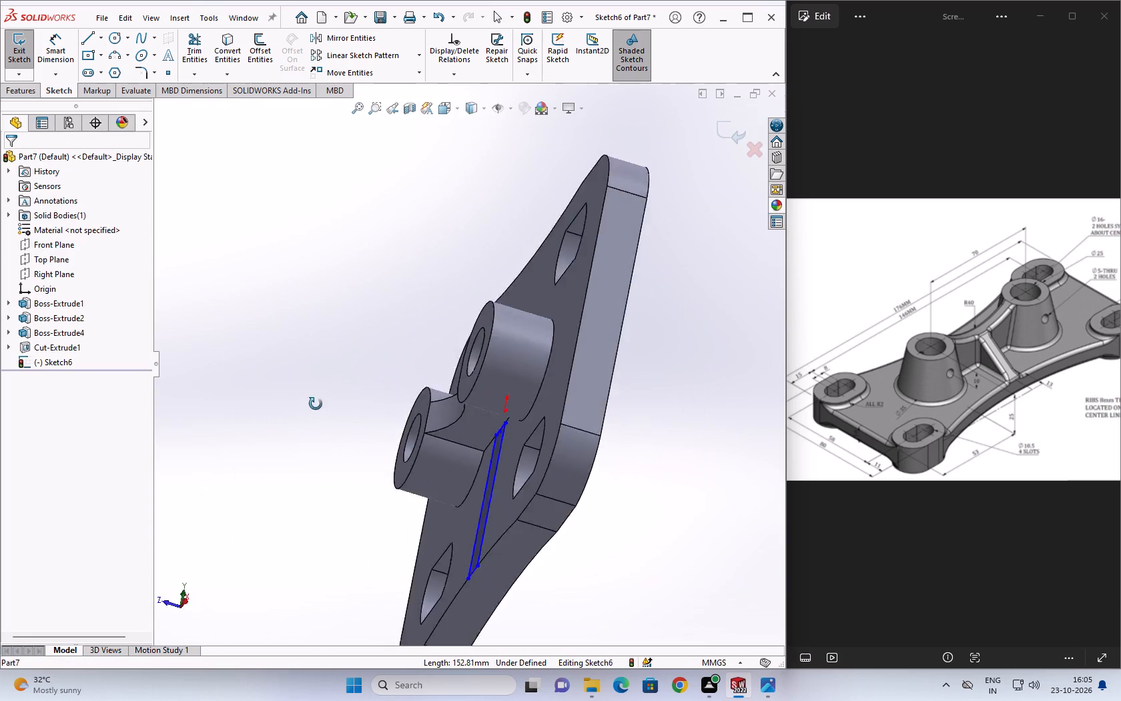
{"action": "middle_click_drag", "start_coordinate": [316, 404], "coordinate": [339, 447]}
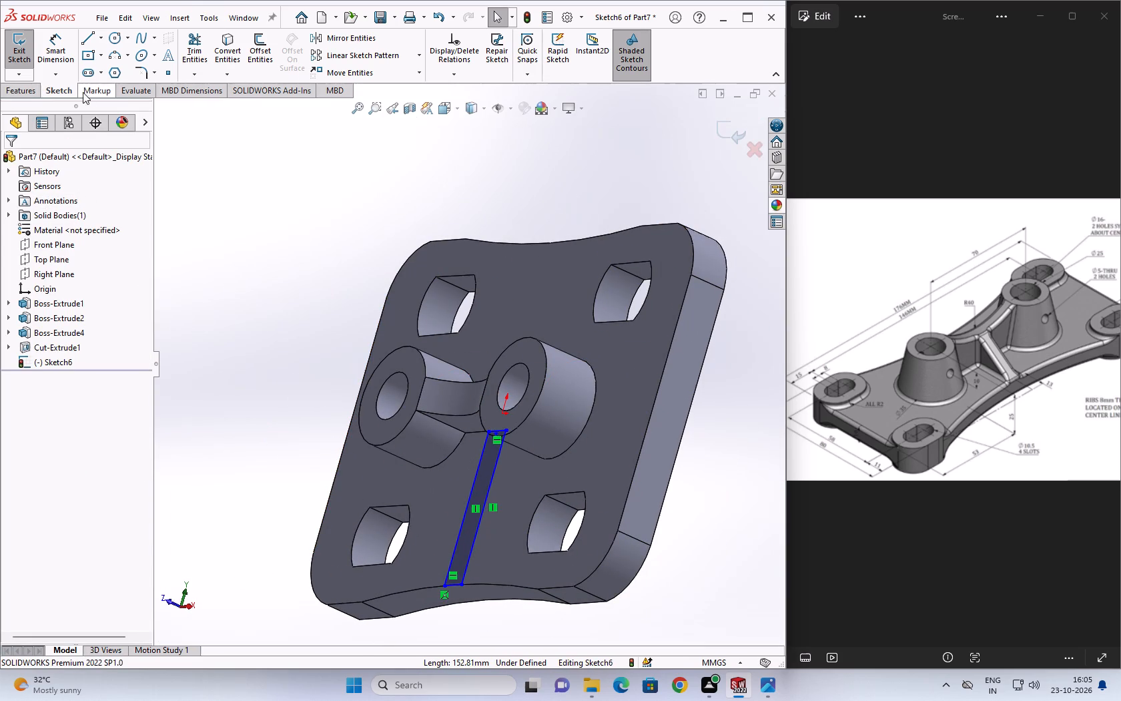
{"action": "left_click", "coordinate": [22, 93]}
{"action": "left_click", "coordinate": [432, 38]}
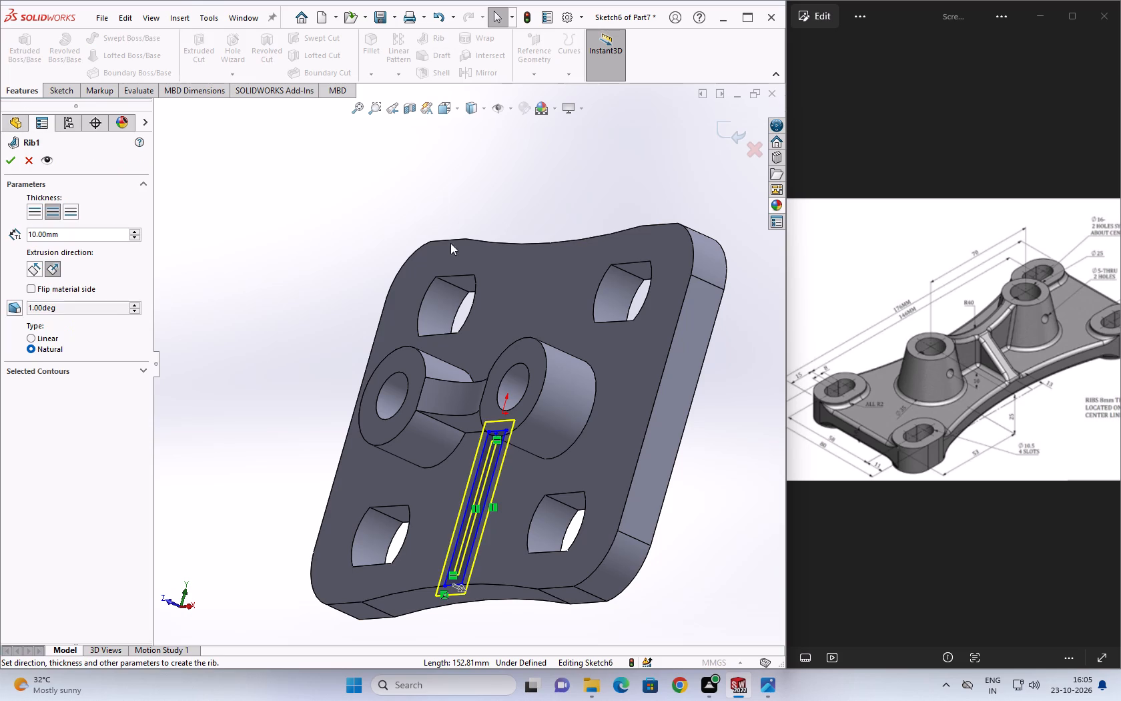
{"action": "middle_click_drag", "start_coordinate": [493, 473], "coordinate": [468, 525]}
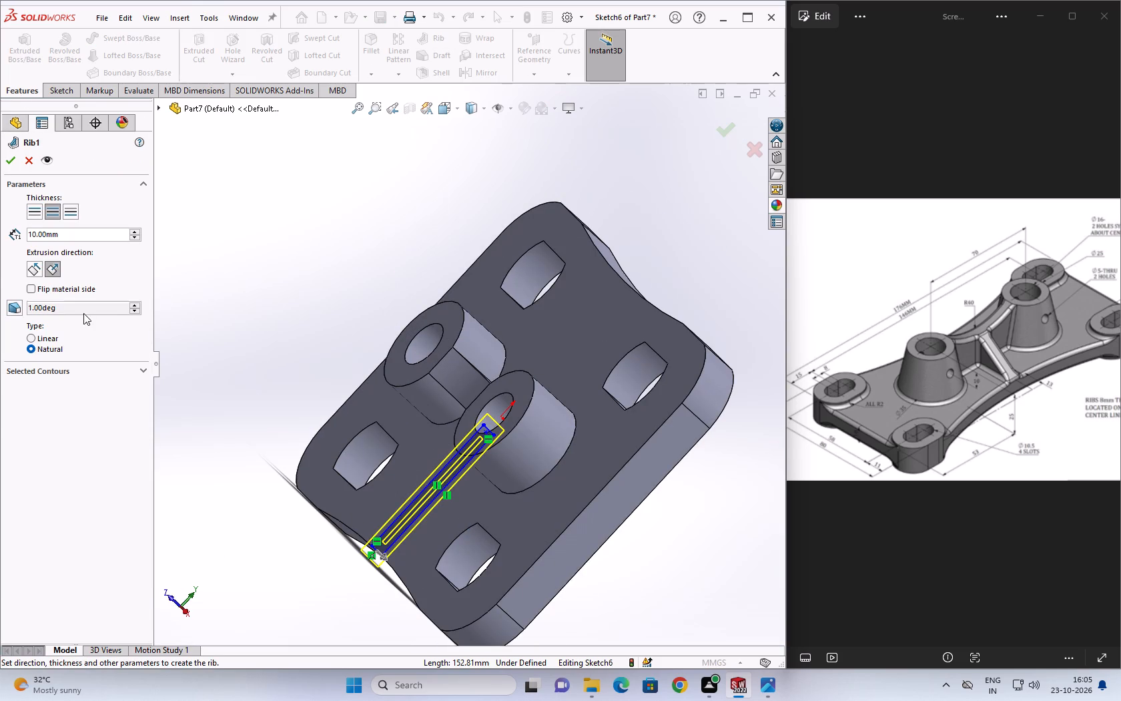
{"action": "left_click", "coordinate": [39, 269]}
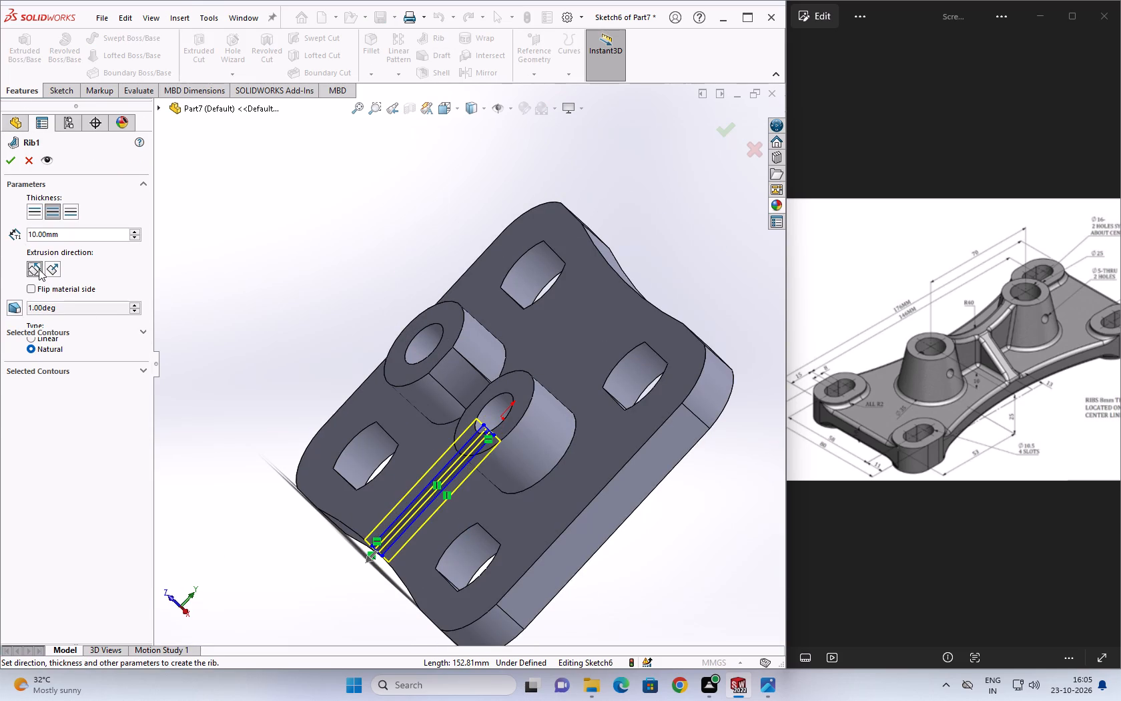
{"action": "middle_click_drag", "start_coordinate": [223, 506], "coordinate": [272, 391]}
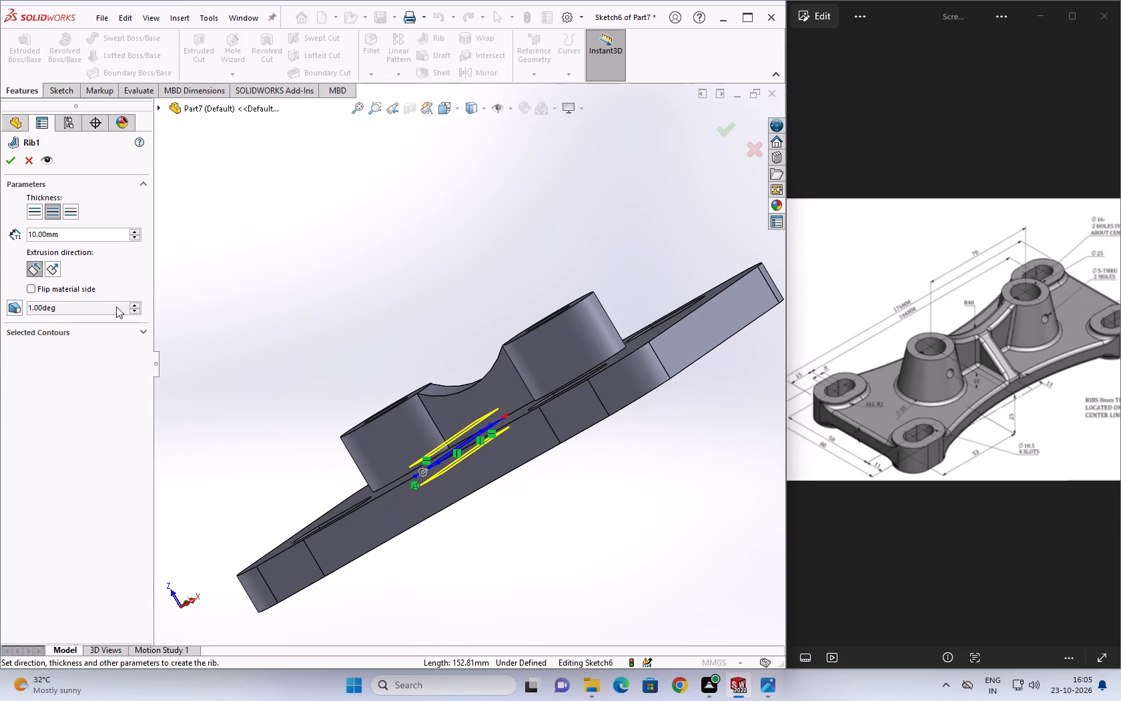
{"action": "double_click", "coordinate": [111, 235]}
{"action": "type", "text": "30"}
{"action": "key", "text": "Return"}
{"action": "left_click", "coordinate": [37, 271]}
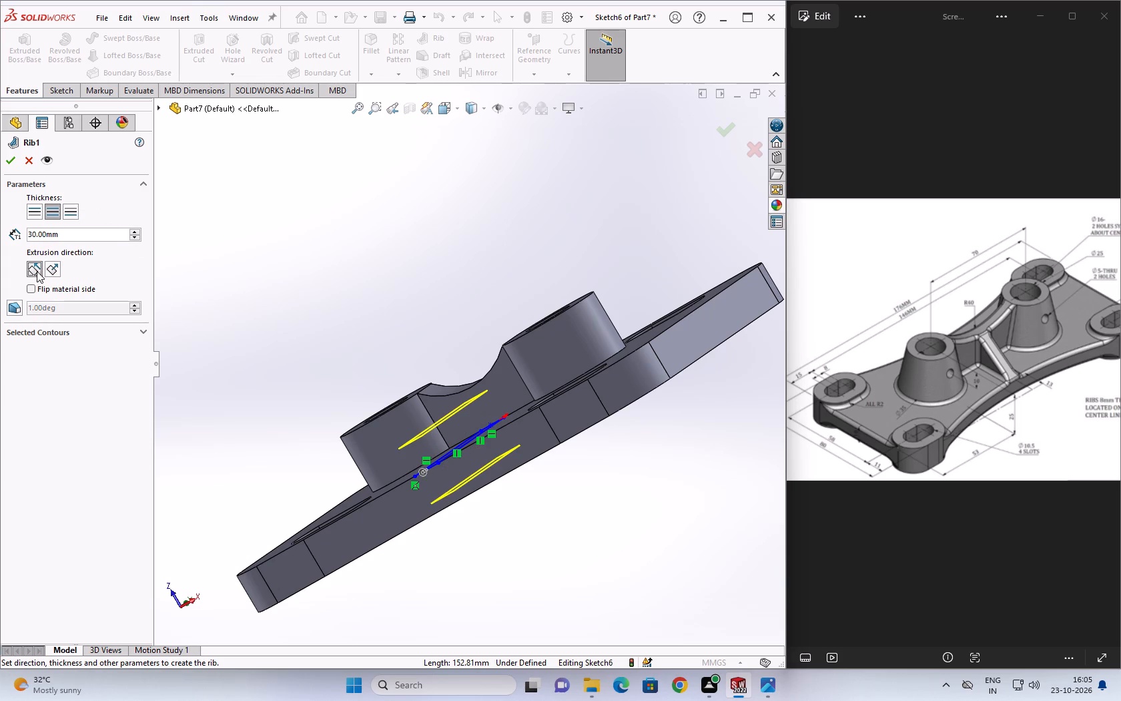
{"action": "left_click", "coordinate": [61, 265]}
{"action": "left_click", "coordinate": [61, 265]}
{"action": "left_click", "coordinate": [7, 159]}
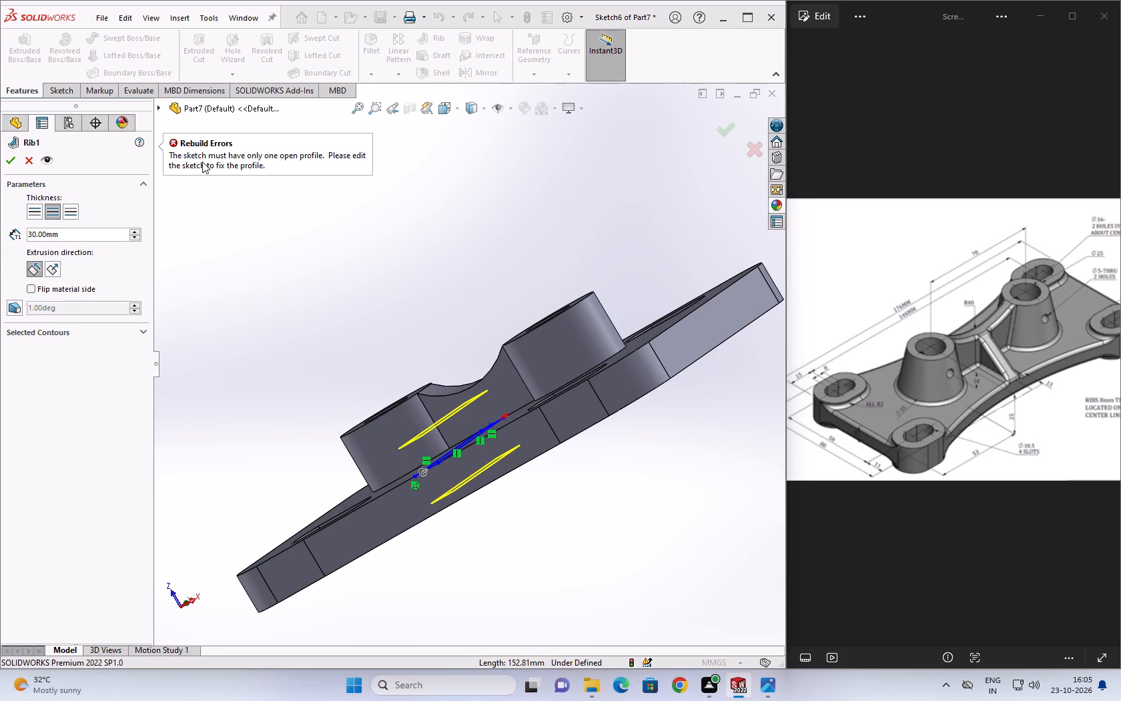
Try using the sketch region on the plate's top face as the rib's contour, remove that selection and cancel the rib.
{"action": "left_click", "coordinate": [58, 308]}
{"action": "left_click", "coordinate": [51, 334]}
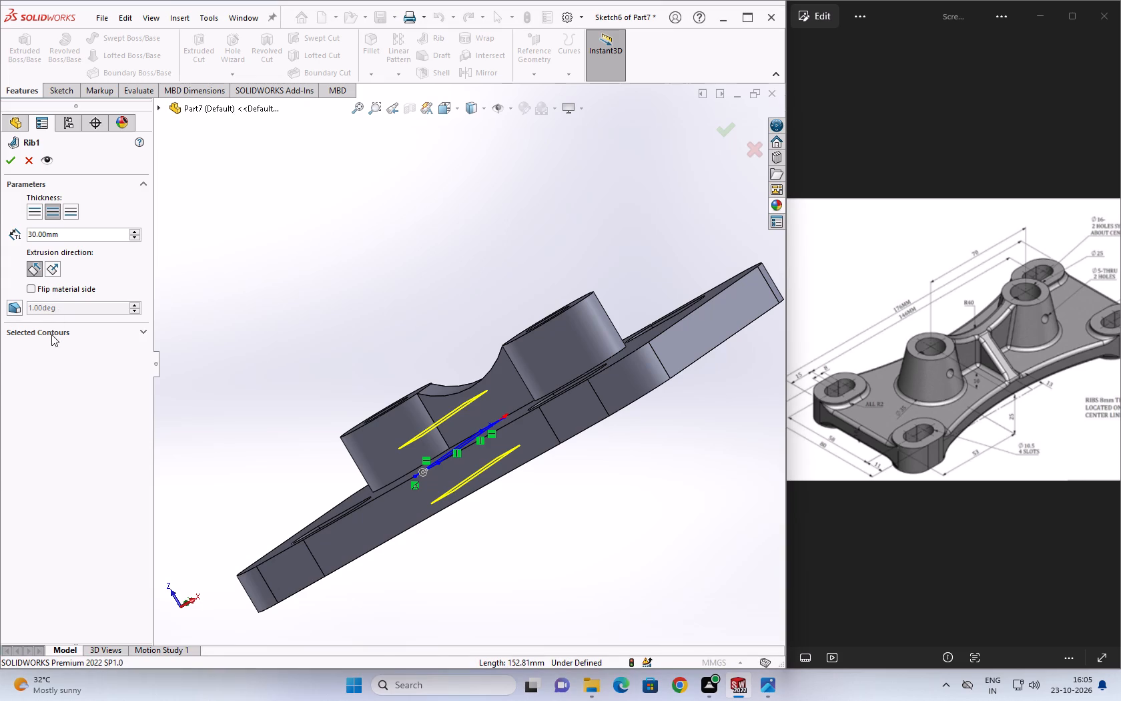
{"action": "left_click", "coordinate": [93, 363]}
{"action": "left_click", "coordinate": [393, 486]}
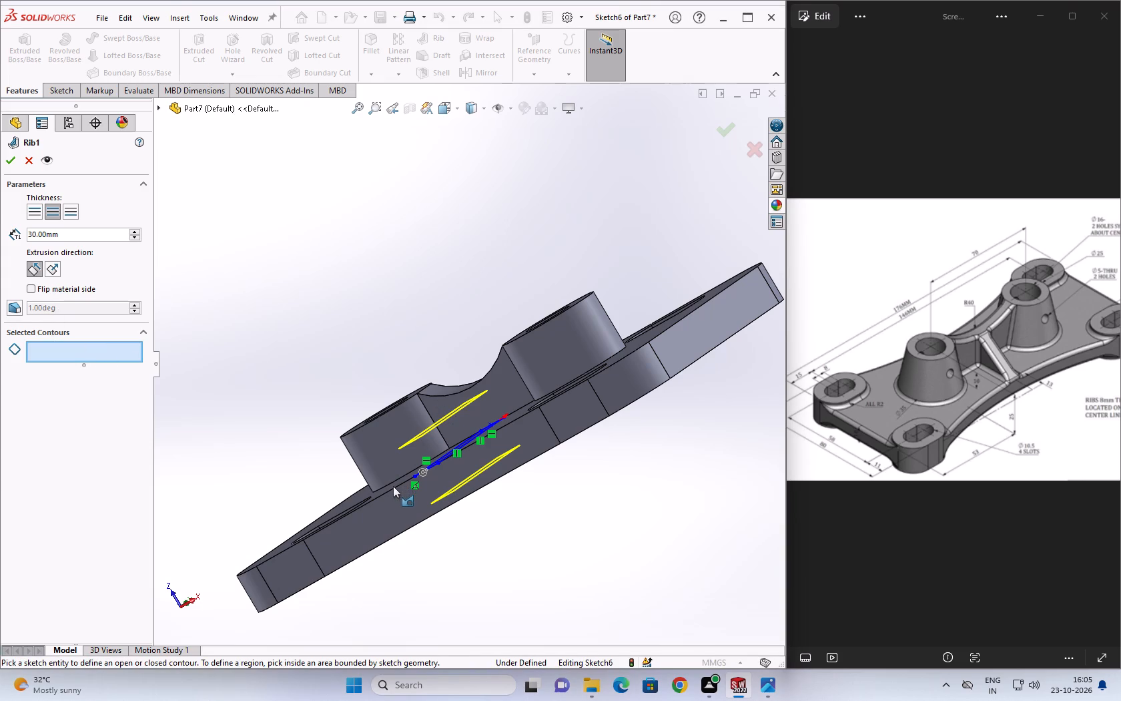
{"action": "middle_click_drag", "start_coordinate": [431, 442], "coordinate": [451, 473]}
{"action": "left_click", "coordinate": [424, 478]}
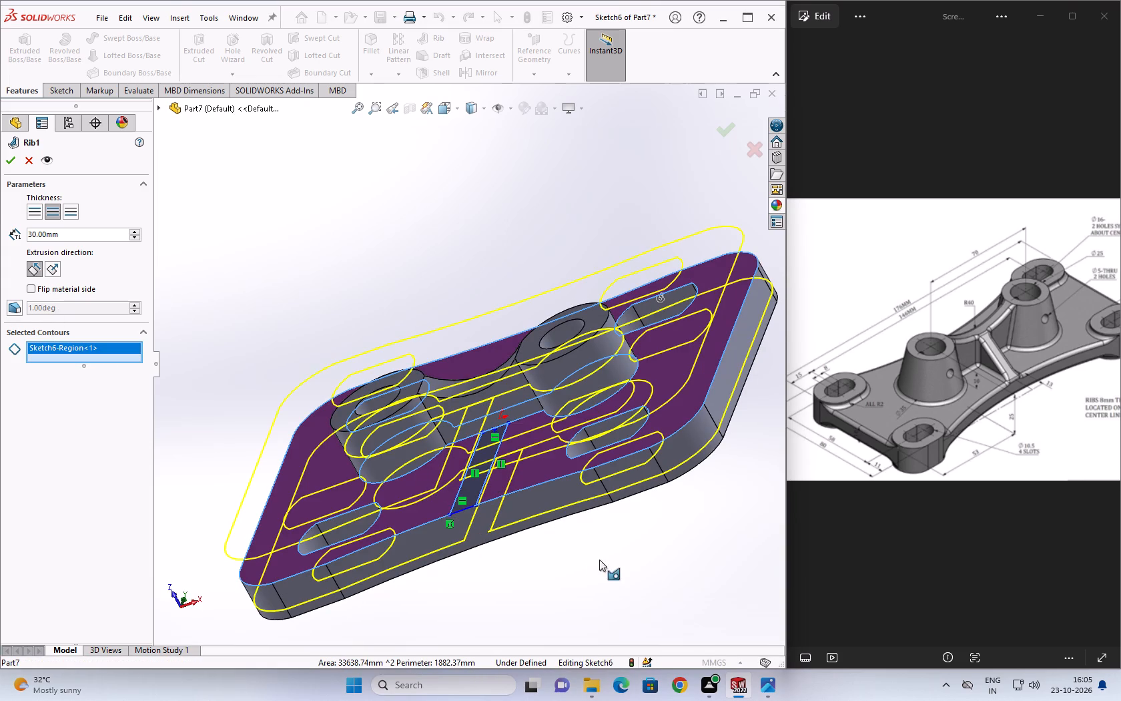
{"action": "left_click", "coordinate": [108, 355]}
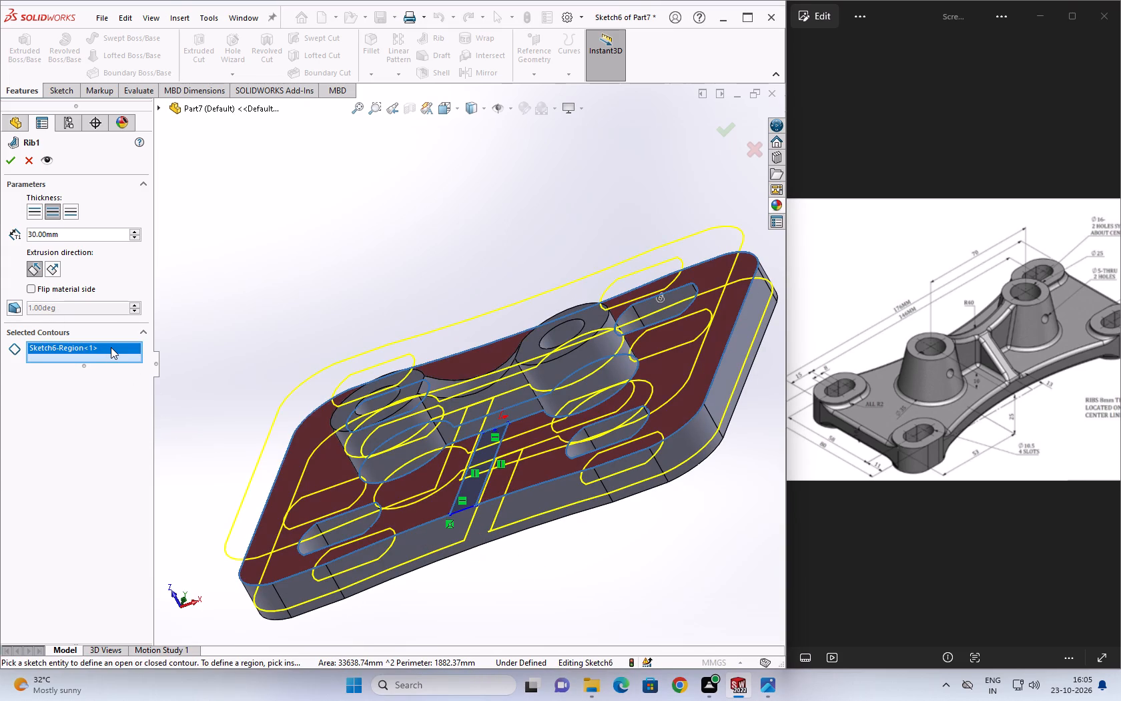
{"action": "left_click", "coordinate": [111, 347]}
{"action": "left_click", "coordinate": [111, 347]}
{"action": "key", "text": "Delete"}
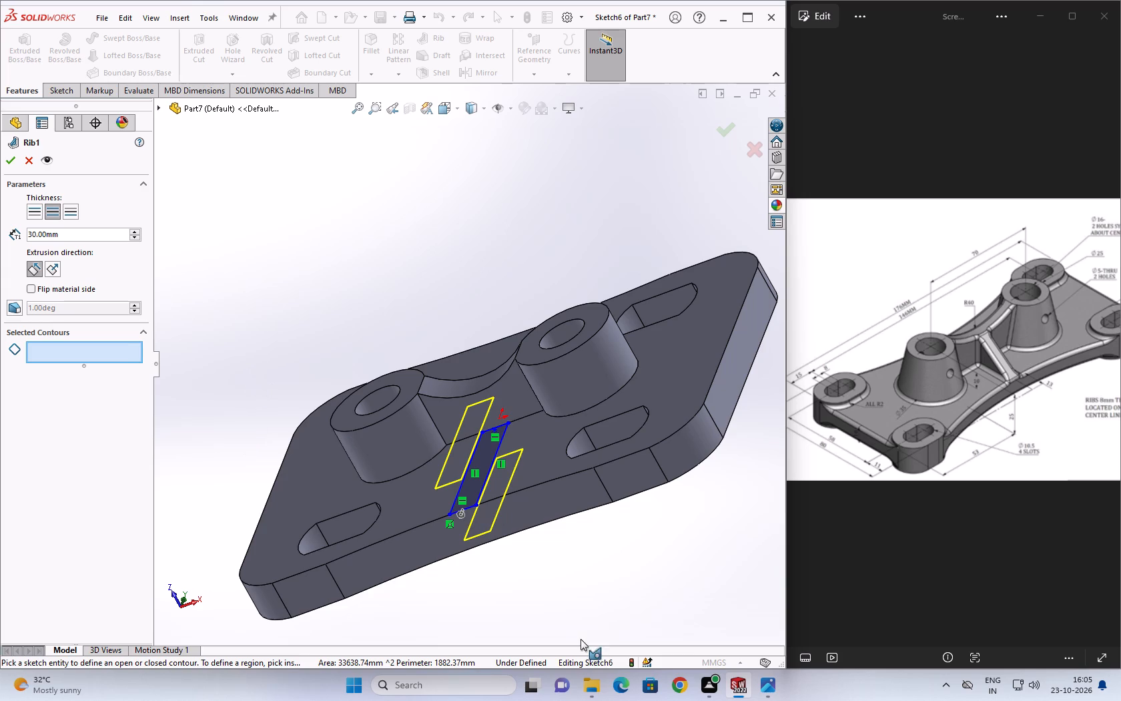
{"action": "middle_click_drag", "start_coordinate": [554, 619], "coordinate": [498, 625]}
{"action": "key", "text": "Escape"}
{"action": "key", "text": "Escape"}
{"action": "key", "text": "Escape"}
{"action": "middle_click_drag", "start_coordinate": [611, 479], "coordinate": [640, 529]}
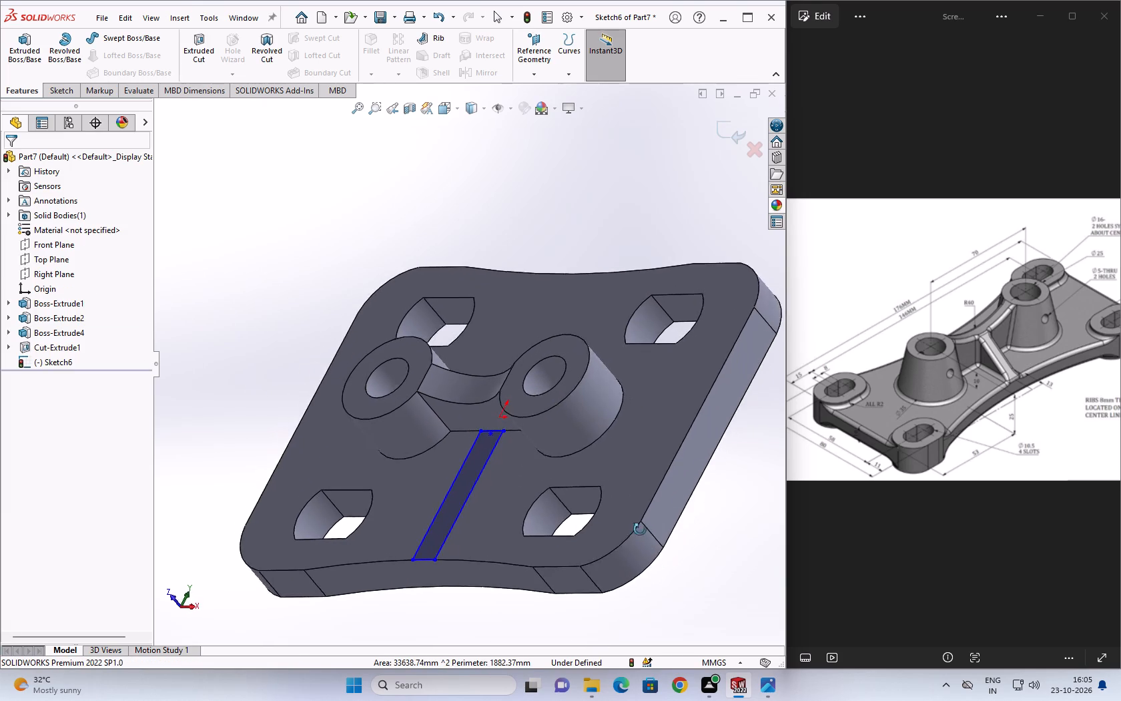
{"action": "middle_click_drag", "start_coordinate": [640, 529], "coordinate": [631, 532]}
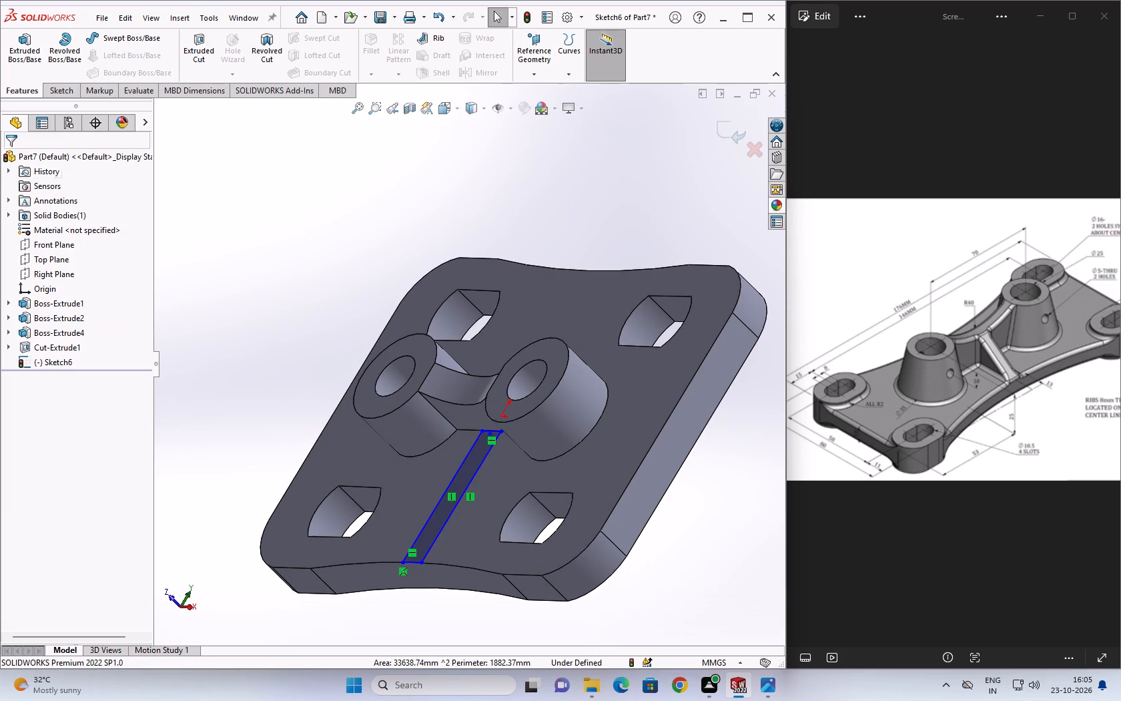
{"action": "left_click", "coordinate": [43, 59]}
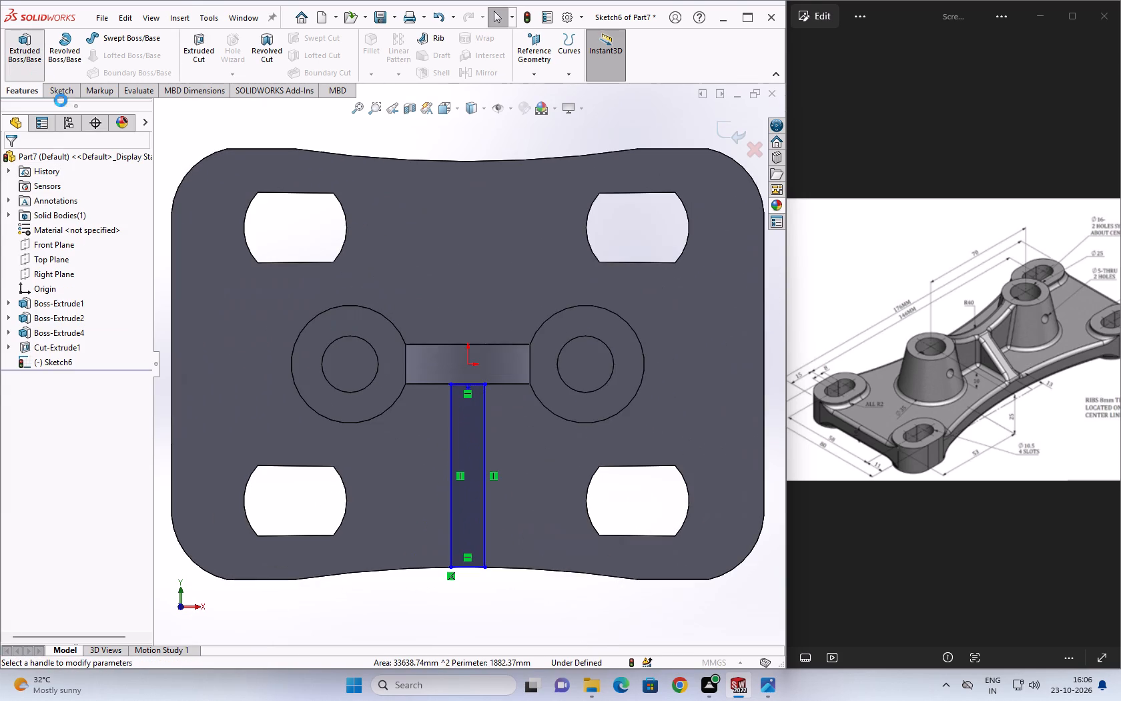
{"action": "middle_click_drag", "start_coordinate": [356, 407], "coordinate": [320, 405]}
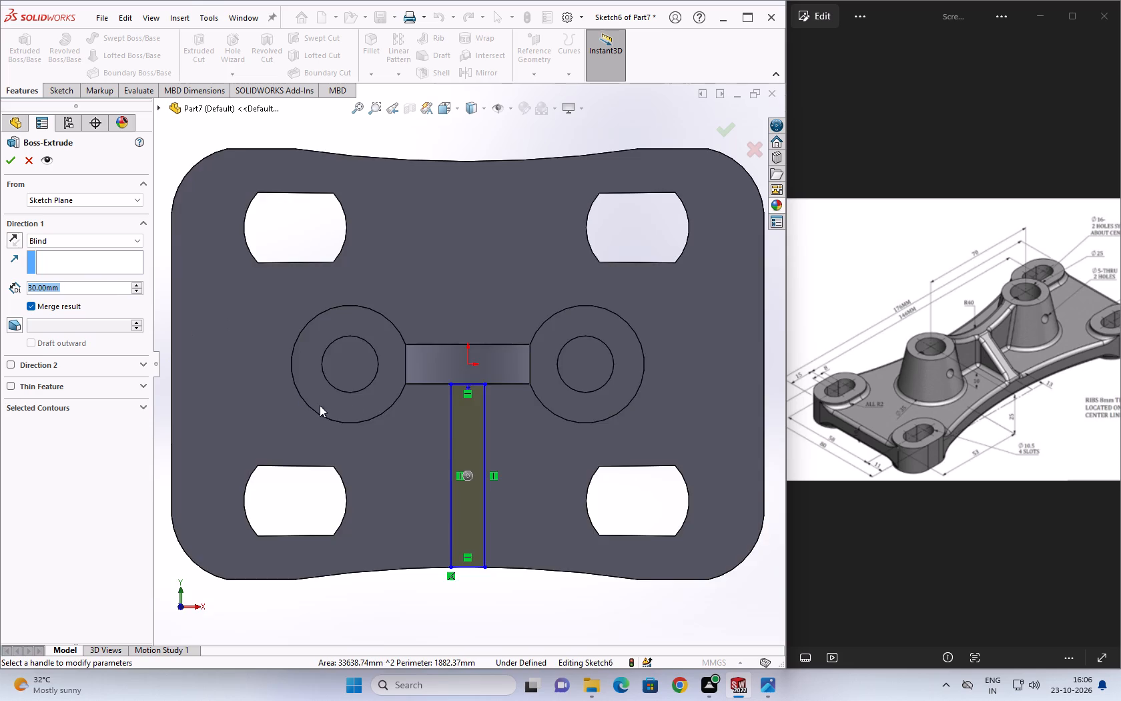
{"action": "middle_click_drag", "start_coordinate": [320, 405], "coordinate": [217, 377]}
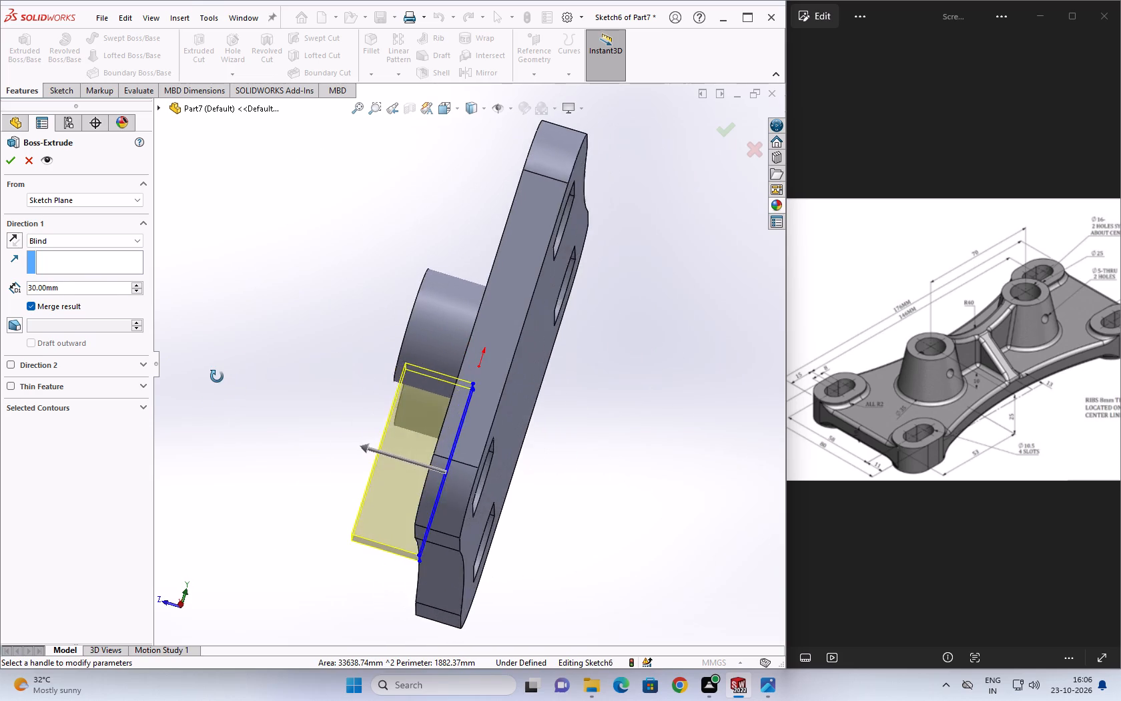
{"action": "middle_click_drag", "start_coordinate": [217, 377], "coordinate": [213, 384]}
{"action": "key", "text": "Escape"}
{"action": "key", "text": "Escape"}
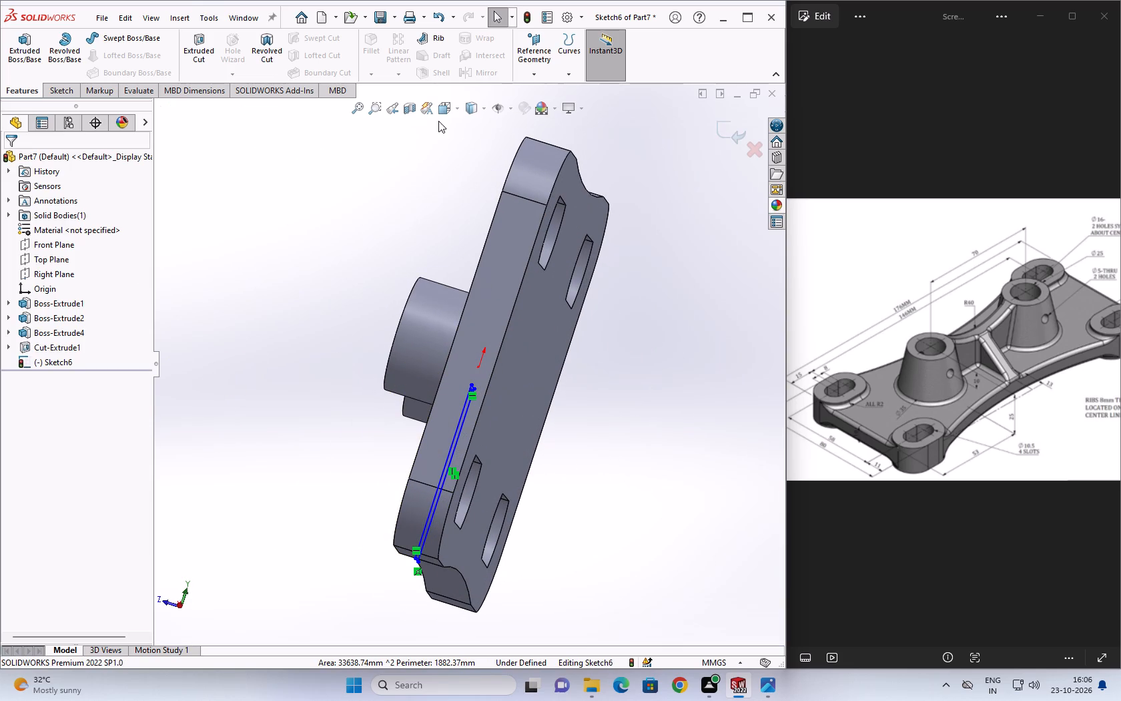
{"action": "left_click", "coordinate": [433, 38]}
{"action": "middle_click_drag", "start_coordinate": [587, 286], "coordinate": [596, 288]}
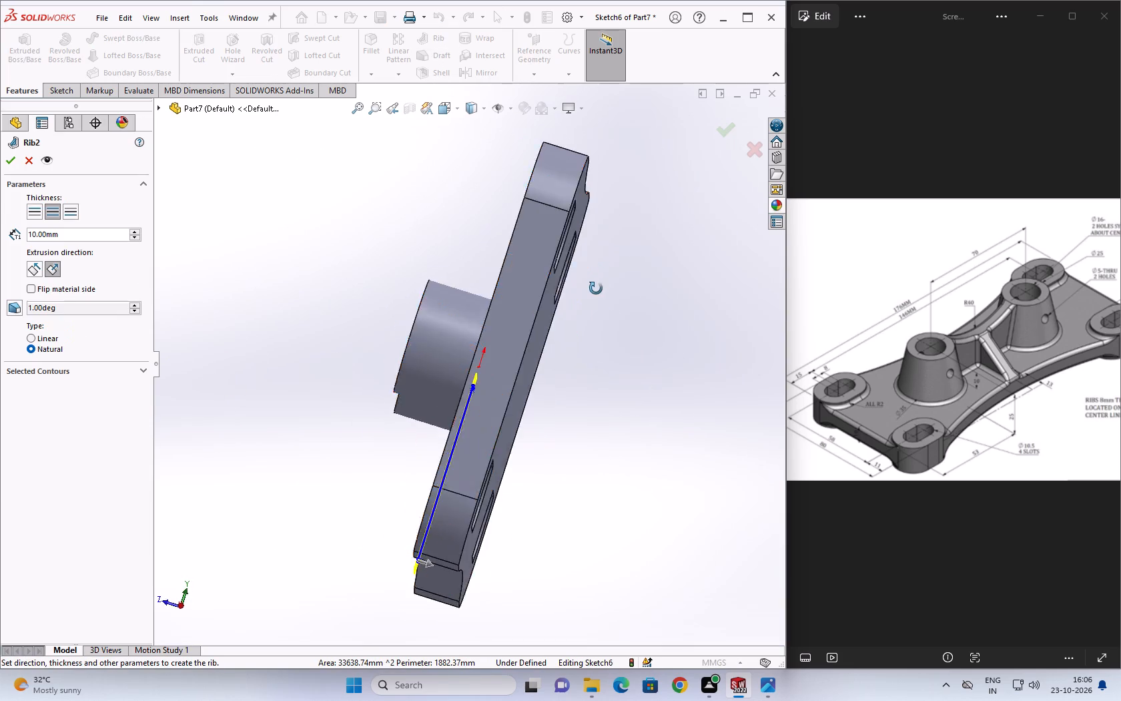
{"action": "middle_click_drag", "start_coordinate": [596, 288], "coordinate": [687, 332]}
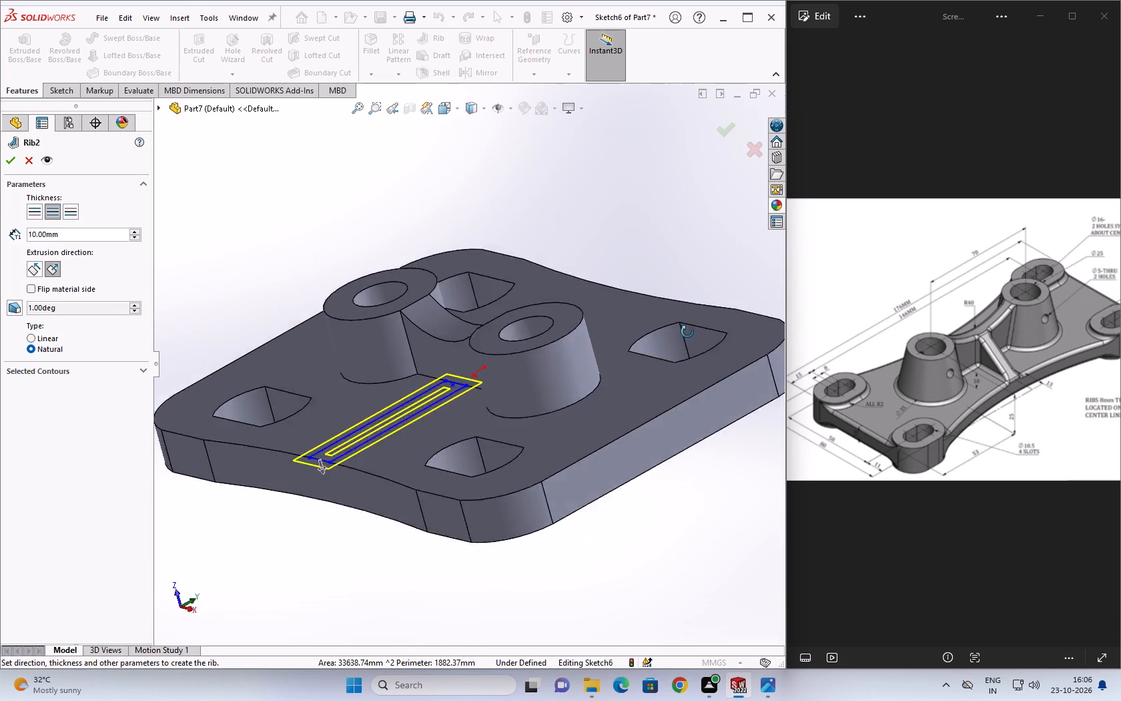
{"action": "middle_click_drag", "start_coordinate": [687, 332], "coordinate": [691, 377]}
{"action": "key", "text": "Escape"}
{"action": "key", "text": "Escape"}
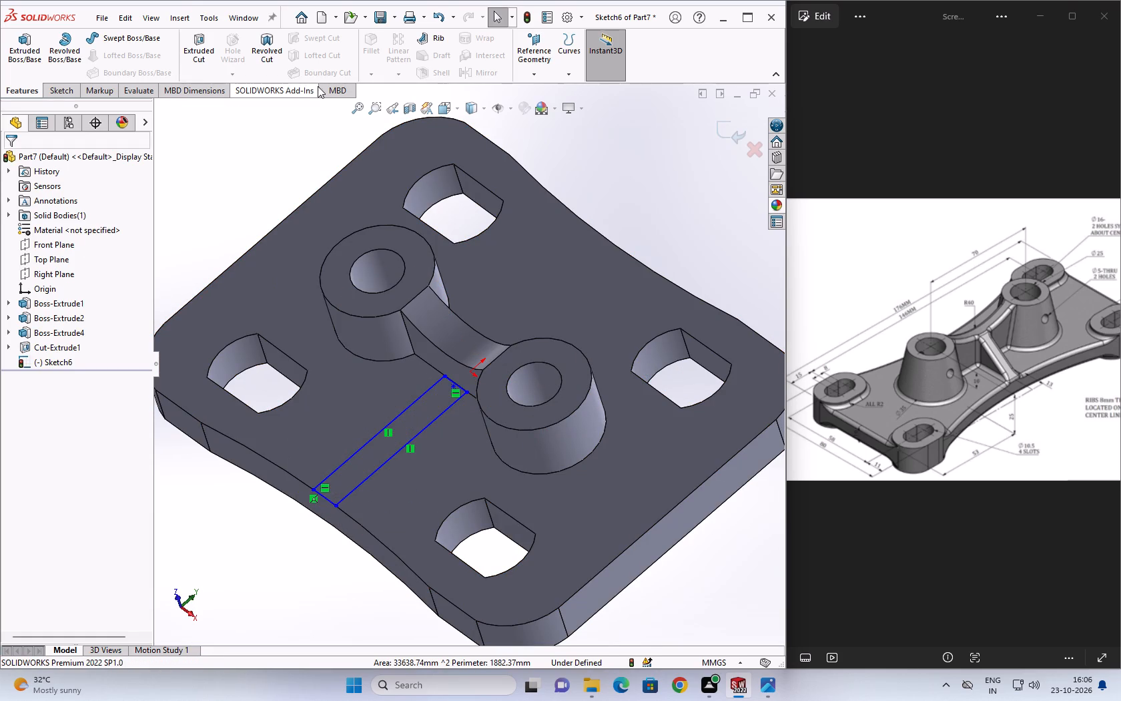
Set up a linear rib from the rectangle sketch, 30 mm thick and normal to the sketch, with the material side flipped.
{"action": "left_click", "coordinate": [439, 39]}
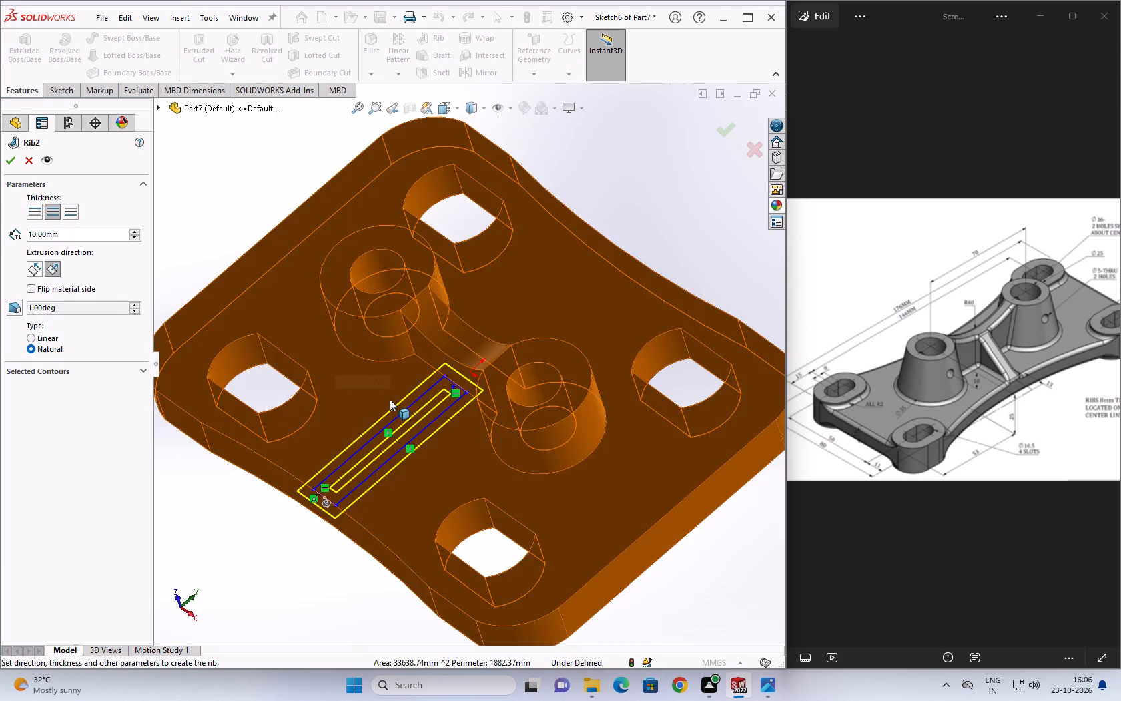
{"action": "left_click", "coordinate": [31, 342]}
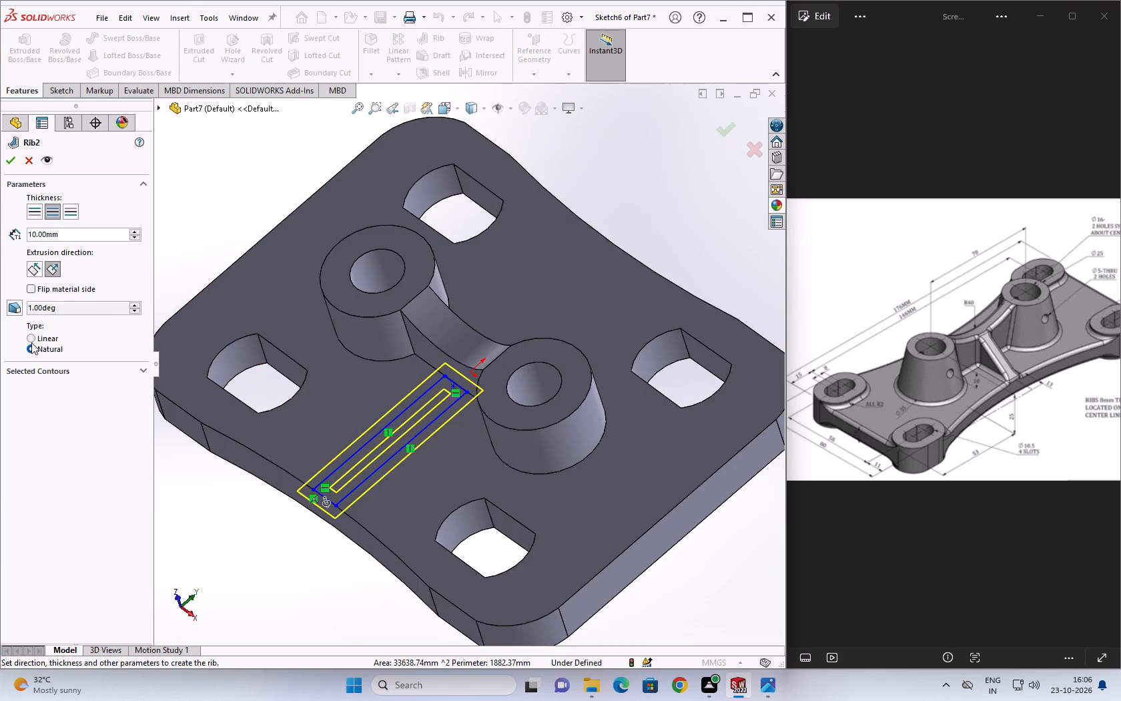
{"action": "left_click", "coordinate": [29, 336]}
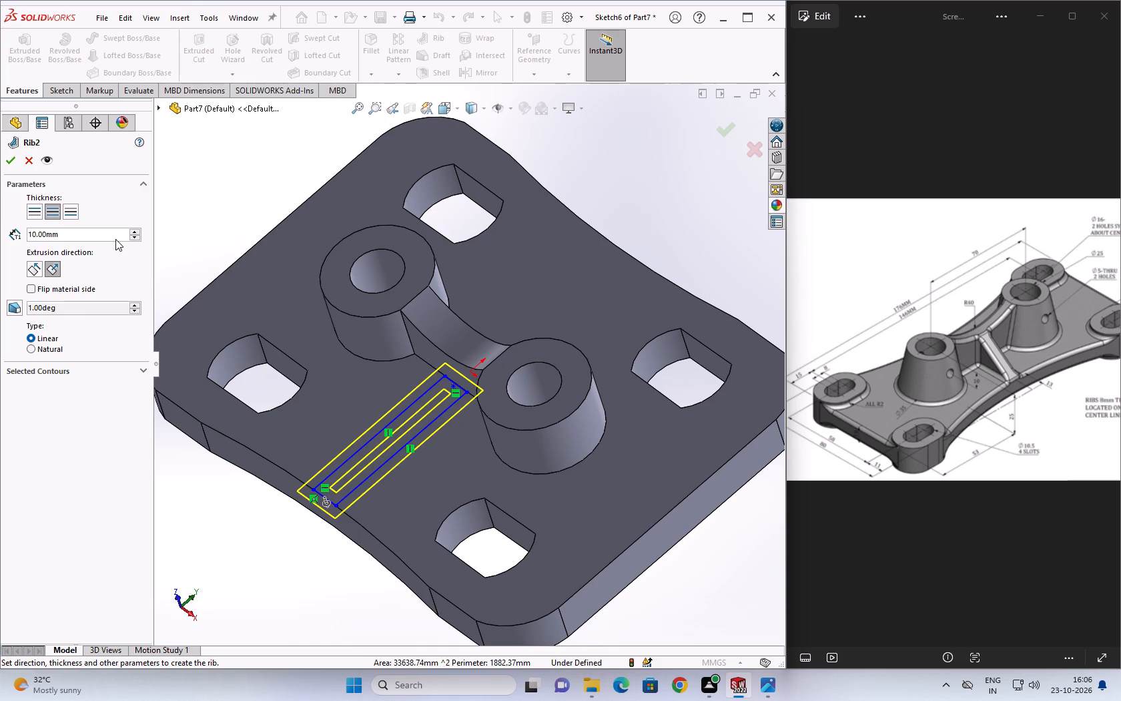
{"action": "double_click", "coordinate": [115, 239]}
{"action": "type", "text": "30"}
{"action": "key", "text": "Return"}
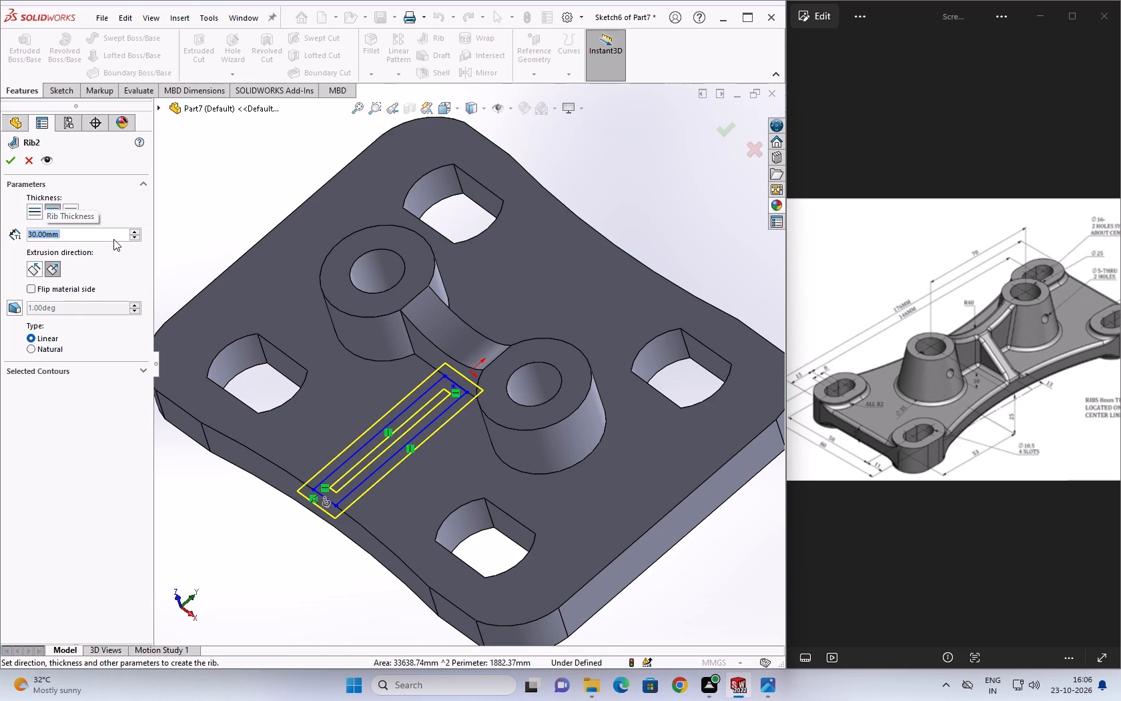
{"action": "left_click", "coordinate": [256, 527]}
{"action": "middle_click_drag", "start_coordinate": [252, 536], "coordinate": [260, 465]}
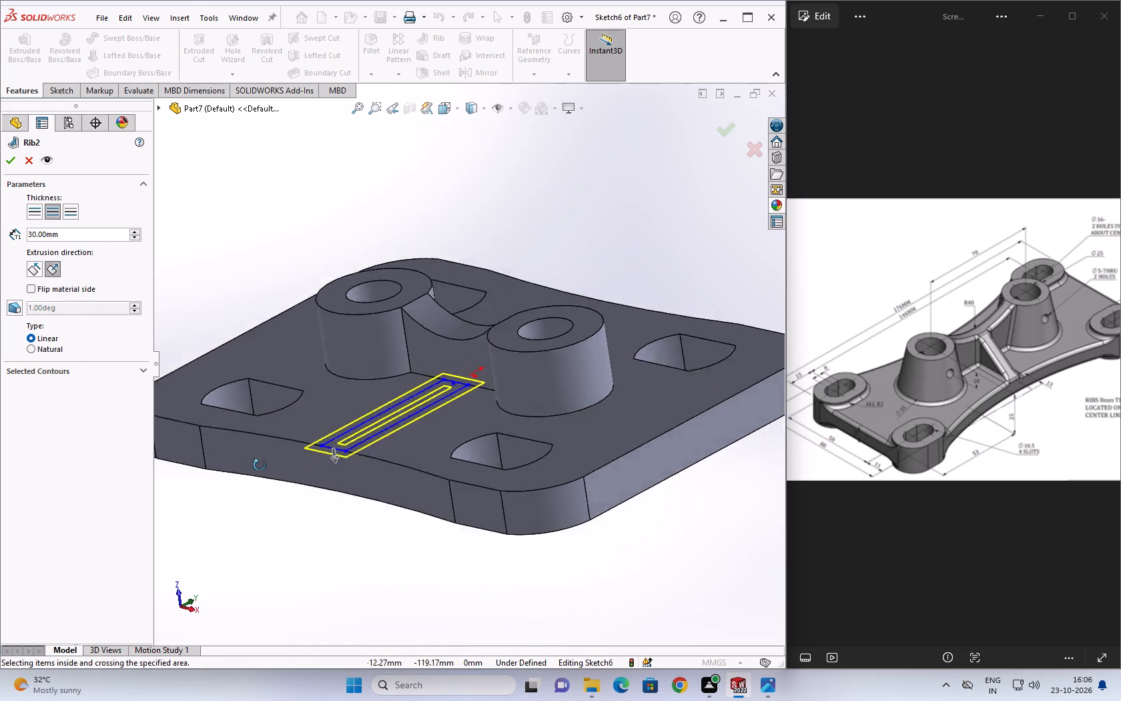
{"action": "middle_click_drag", "start_coordinate": [260, 465], "coordinate": [258, 428]}
{"action": "left_click_drag", "start_coordinate": [328, 409], "coordinate": [333, 343]}
{"action": "left_click_drag", "start_coordinate": [330, 385], "coordinate": [332, 364]}
{"action": "left_click_drag", "start_coordinate": [330, 384], "coordinate": [330, 332]}
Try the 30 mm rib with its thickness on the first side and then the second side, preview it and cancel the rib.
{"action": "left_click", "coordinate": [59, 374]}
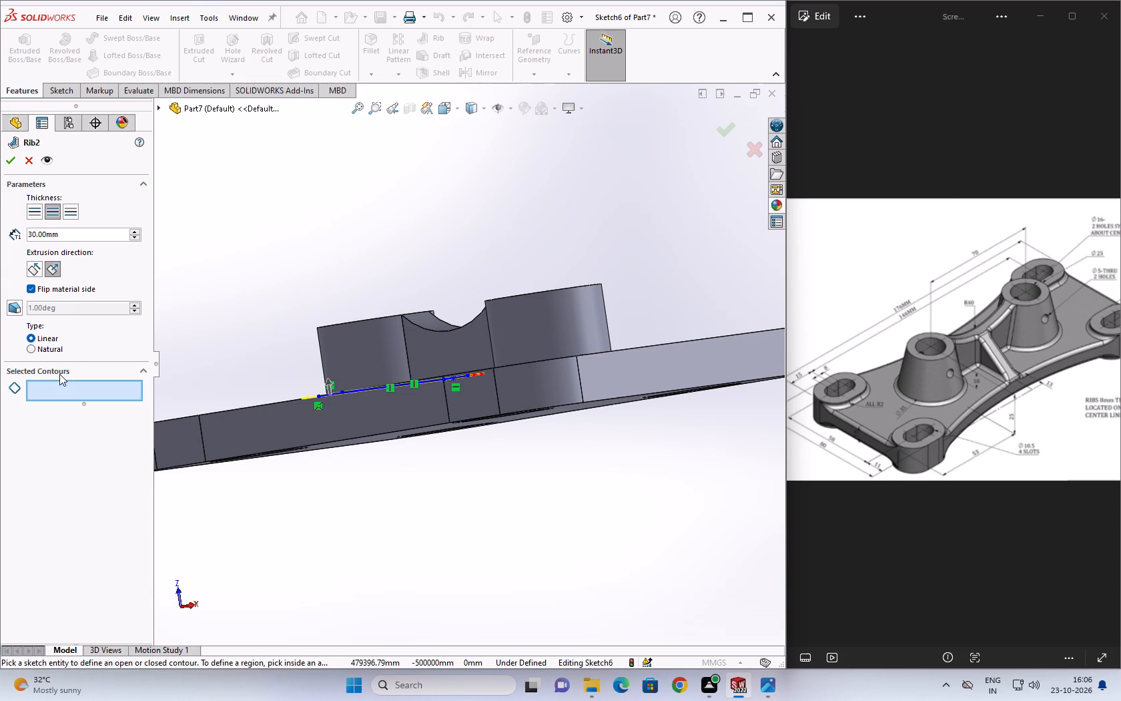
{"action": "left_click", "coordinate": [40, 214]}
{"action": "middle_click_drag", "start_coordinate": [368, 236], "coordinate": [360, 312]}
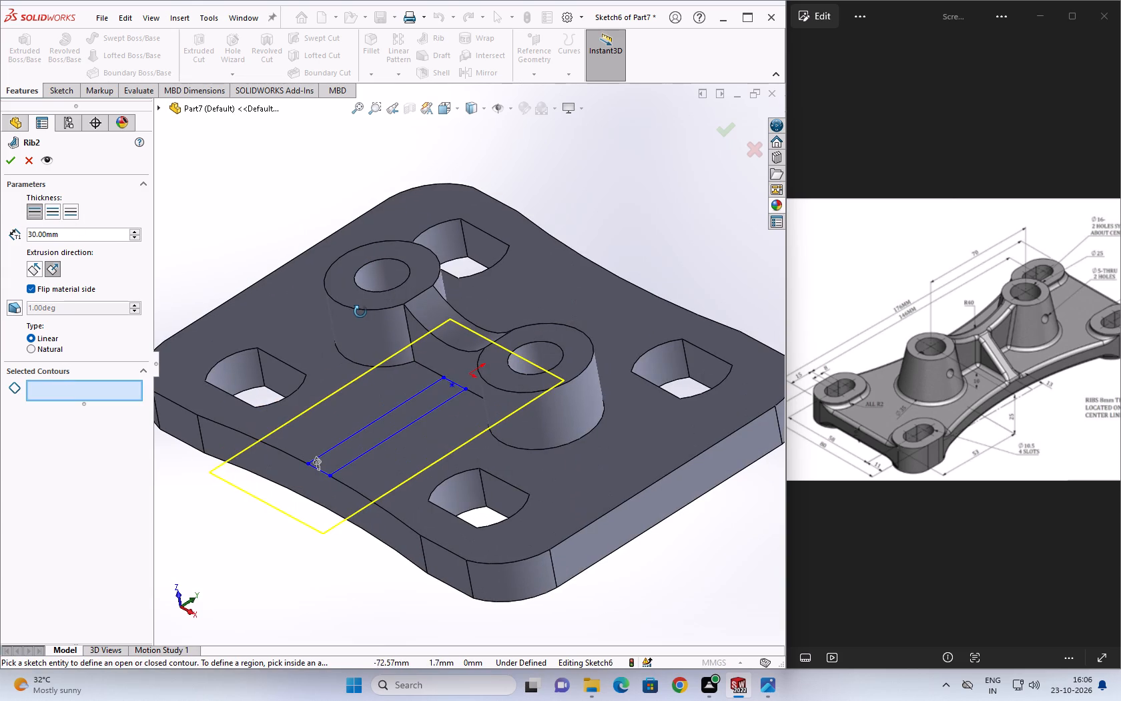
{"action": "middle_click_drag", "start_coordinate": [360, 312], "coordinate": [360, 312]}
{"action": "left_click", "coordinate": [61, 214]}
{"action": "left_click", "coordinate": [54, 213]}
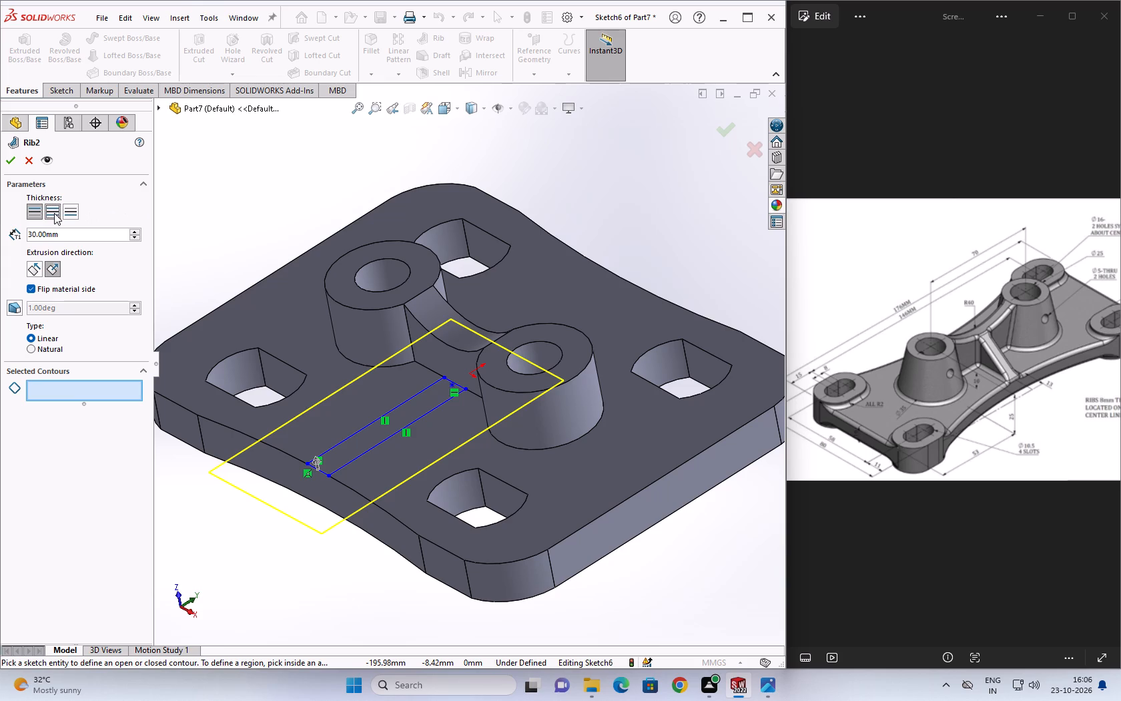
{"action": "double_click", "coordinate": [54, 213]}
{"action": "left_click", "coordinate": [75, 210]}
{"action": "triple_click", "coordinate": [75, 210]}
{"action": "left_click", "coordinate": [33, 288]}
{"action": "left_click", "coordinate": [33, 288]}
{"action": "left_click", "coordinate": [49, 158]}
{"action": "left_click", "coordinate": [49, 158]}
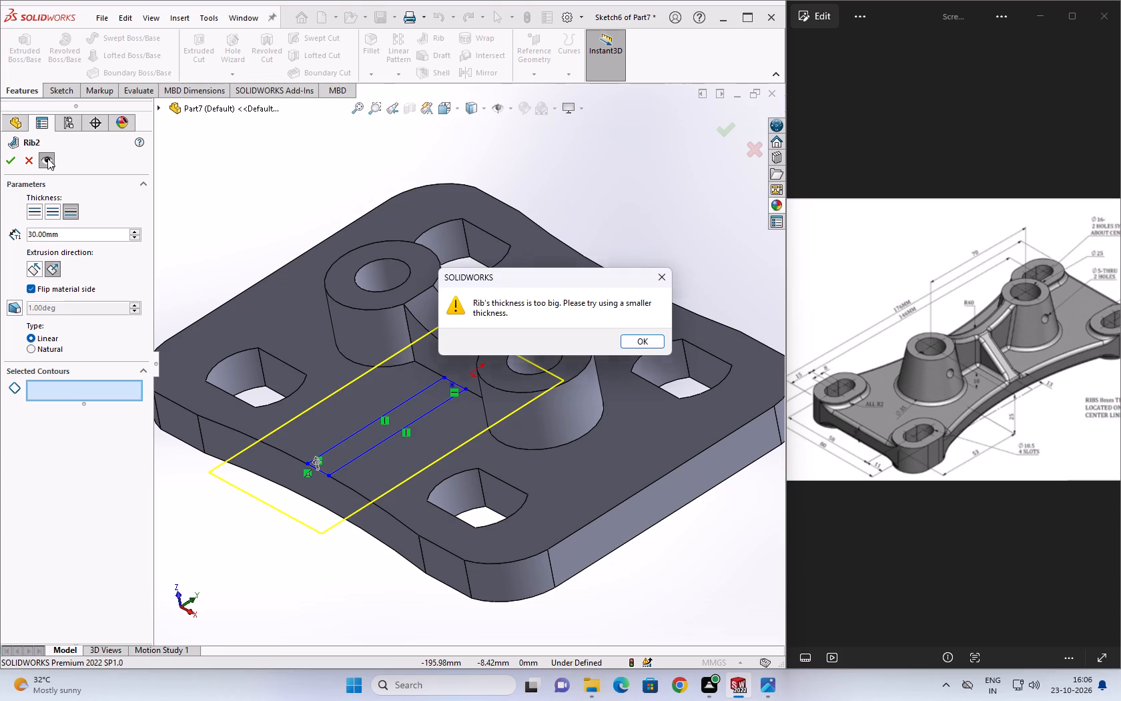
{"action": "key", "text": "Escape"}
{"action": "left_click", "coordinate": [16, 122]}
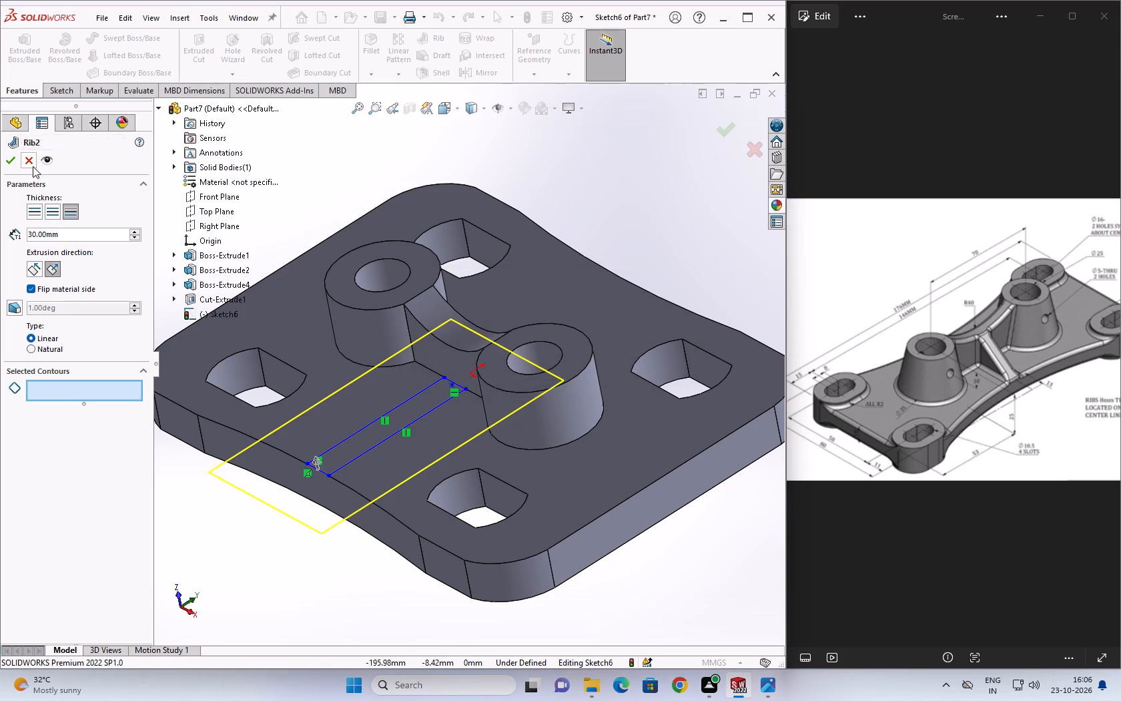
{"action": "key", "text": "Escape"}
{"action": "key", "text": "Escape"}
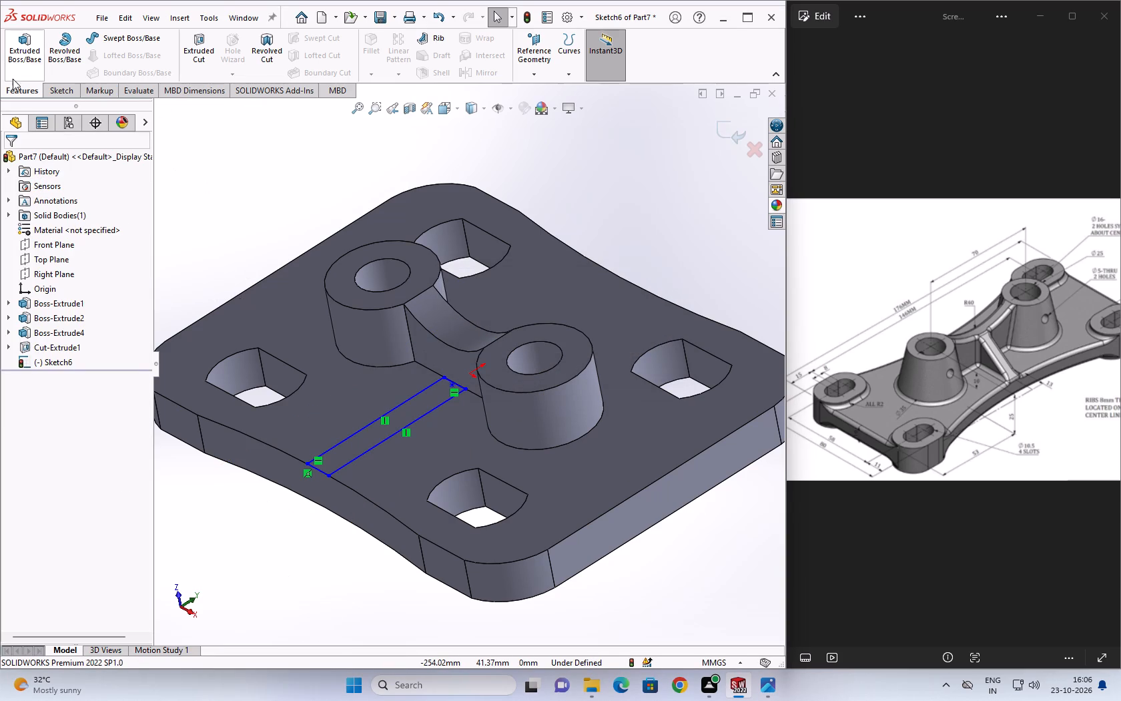
Set up a blind boss extrusion of the rectangle sketch, 20 mm deep, upward from the plate's top face with the result merged.
{"action": "left_click", "coordinate": [33, 31]}
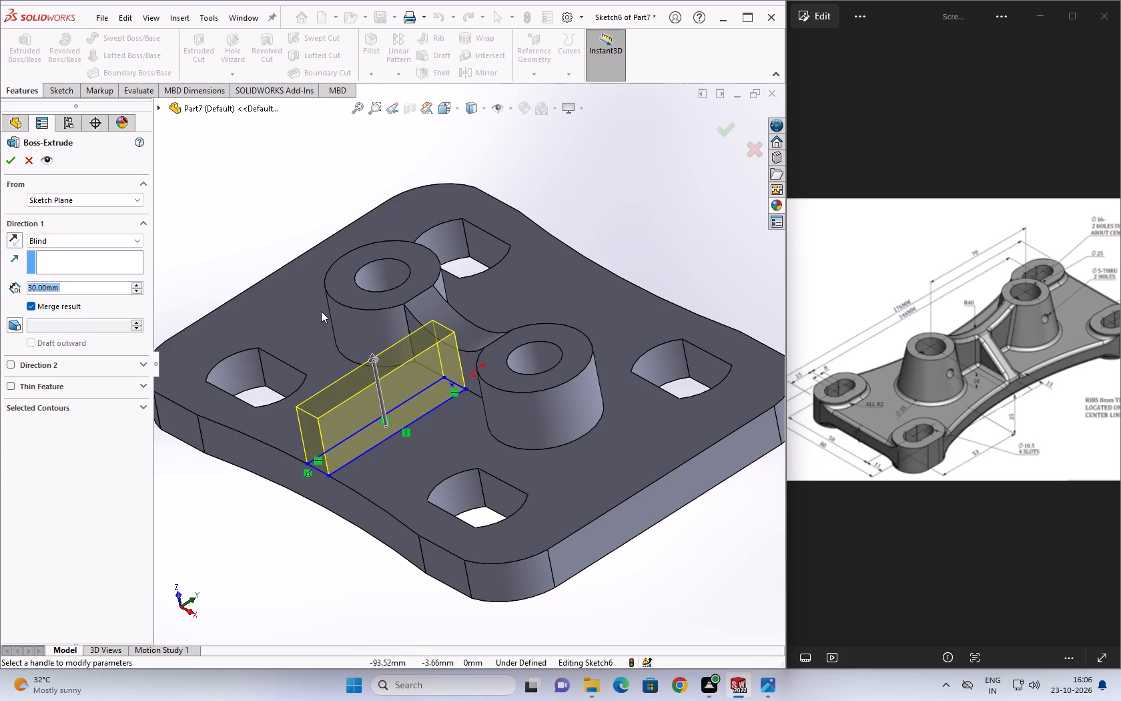
{"action": "middle_click_drag", "start_coordinate": [364, 503], "coordinate": [314, 457]}
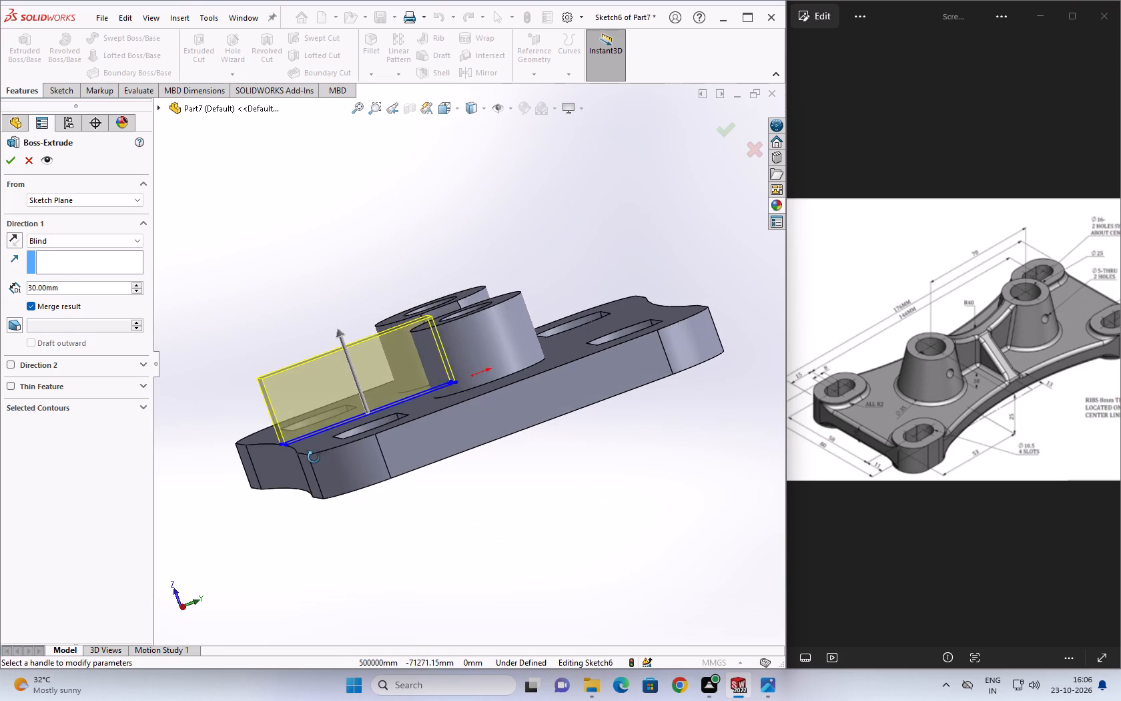
{"action": "middle_click_drag", "start_coordinate": [314, 457], "coordinate": [347, 461]}
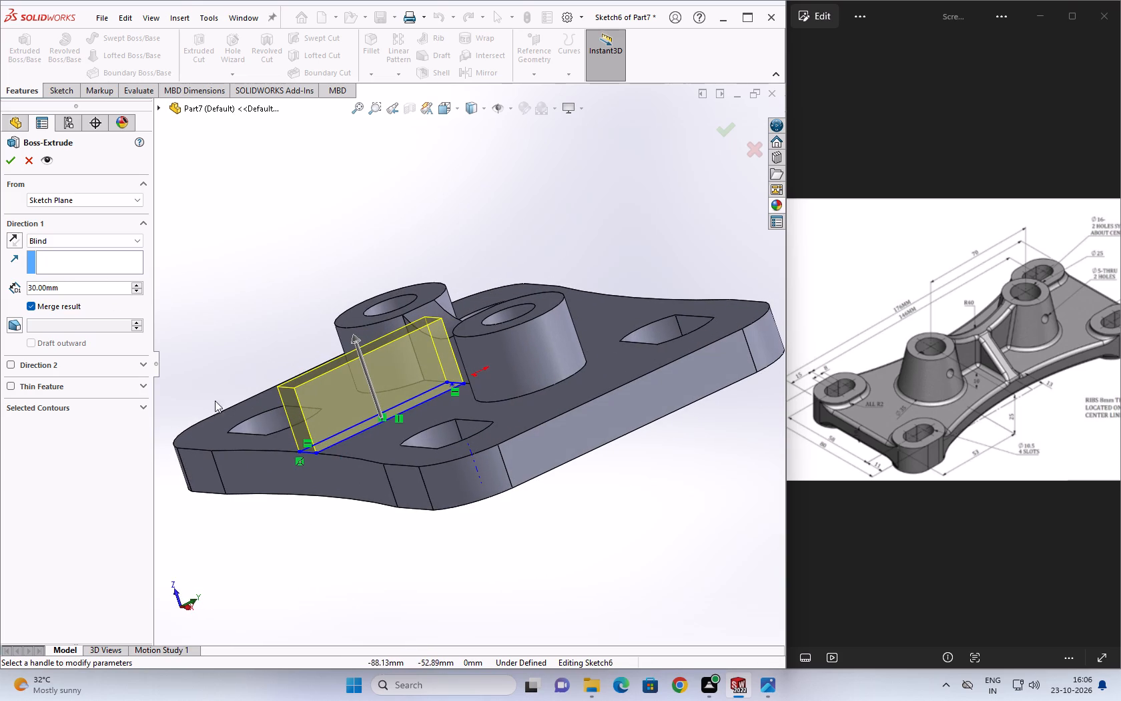
{"action": "left_click", "coordinate": [90, 275]}
{"action": "double_click", "coordinate": [89, 284]}
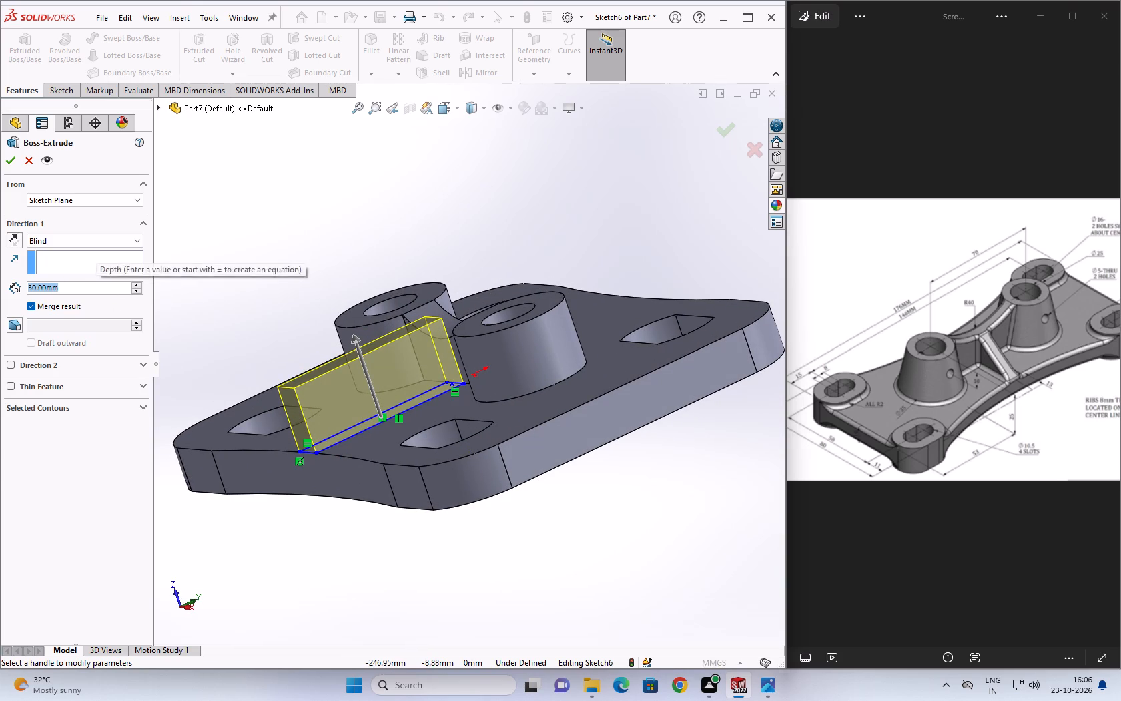
{"action": "type", "text": "20"}
{"action": "key", "text": "Return"}
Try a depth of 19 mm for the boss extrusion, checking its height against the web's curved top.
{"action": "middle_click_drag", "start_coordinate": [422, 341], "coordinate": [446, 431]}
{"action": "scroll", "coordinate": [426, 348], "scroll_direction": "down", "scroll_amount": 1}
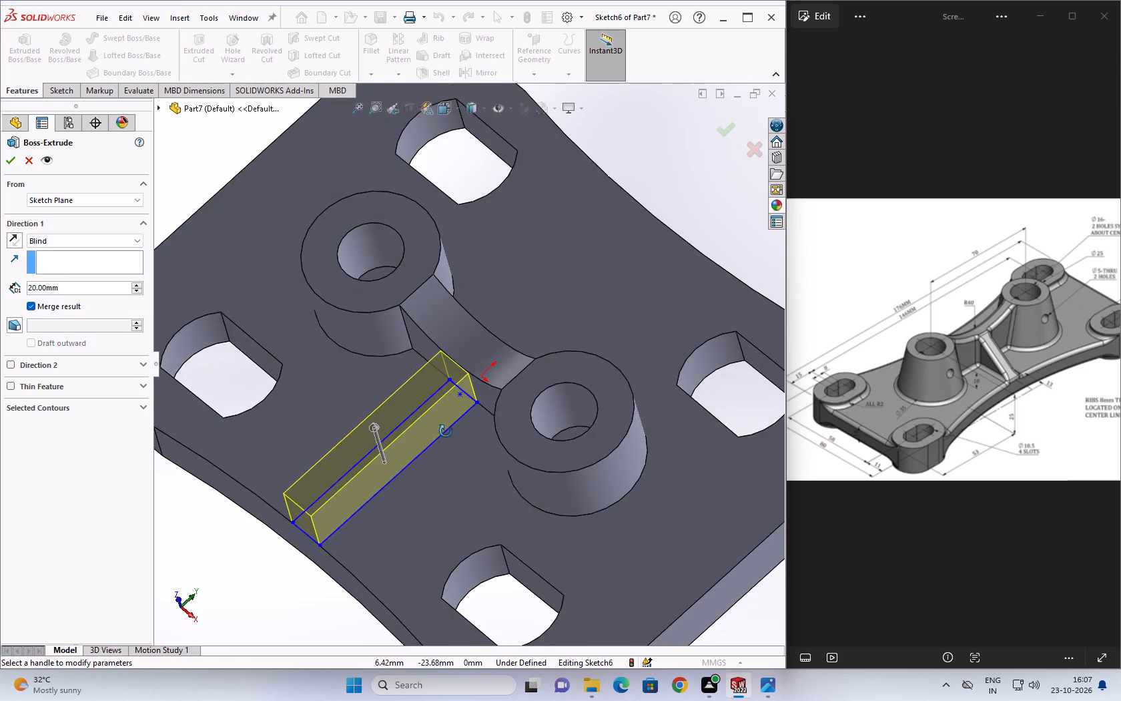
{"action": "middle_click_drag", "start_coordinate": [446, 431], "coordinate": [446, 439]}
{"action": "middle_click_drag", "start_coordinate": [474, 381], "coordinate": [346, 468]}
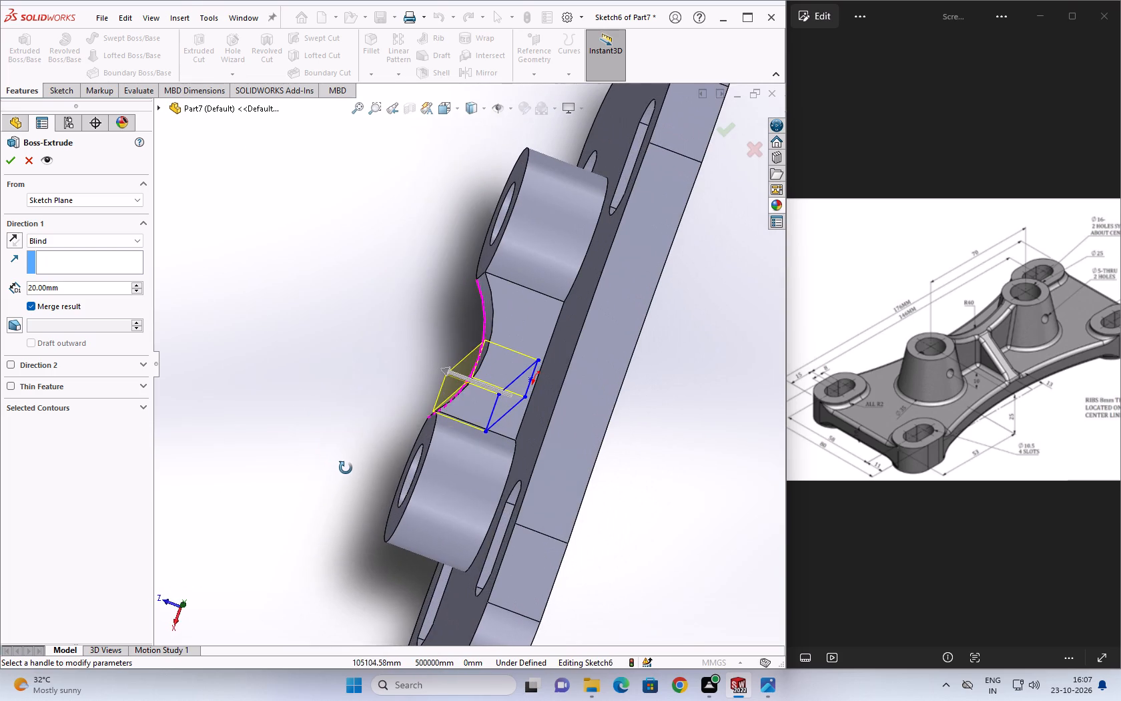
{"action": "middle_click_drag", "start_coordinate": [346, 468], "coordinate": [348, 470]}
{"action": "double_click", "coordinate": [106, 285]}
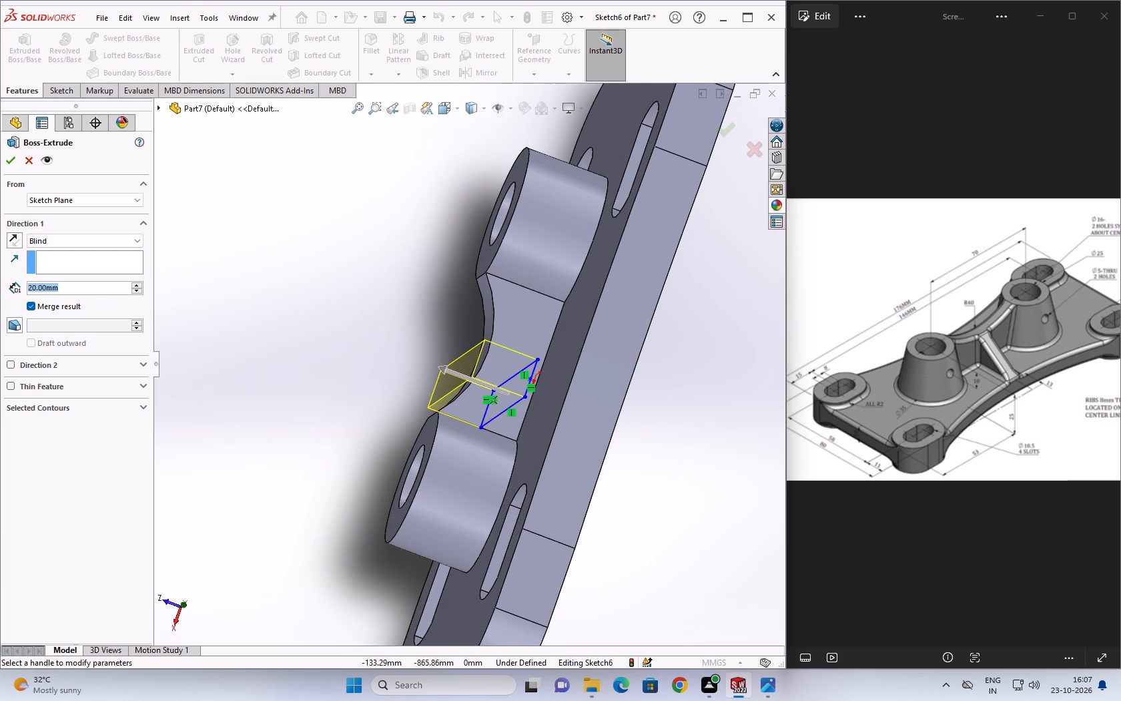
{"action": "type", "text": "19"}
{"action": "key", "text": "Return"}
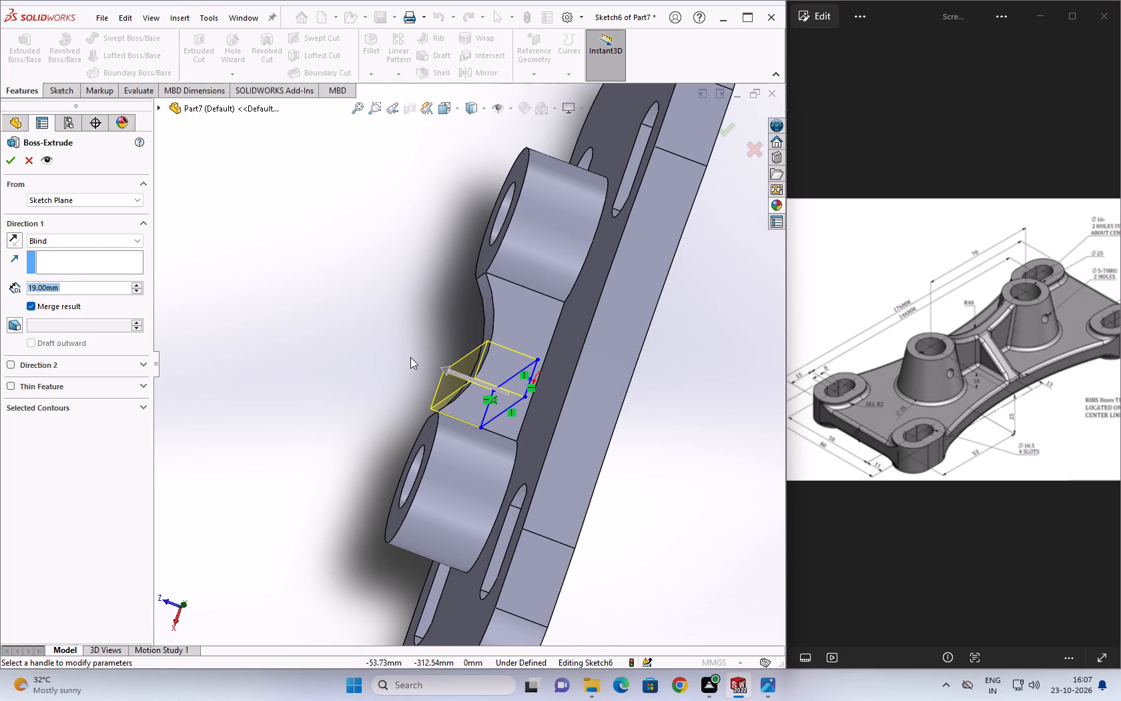
Set the extrusion depth to 20 mm and create the rib block.
{"action": "middle_click_drag", "start_coordinate": [418, 334], "coordinate": [553, 182]}
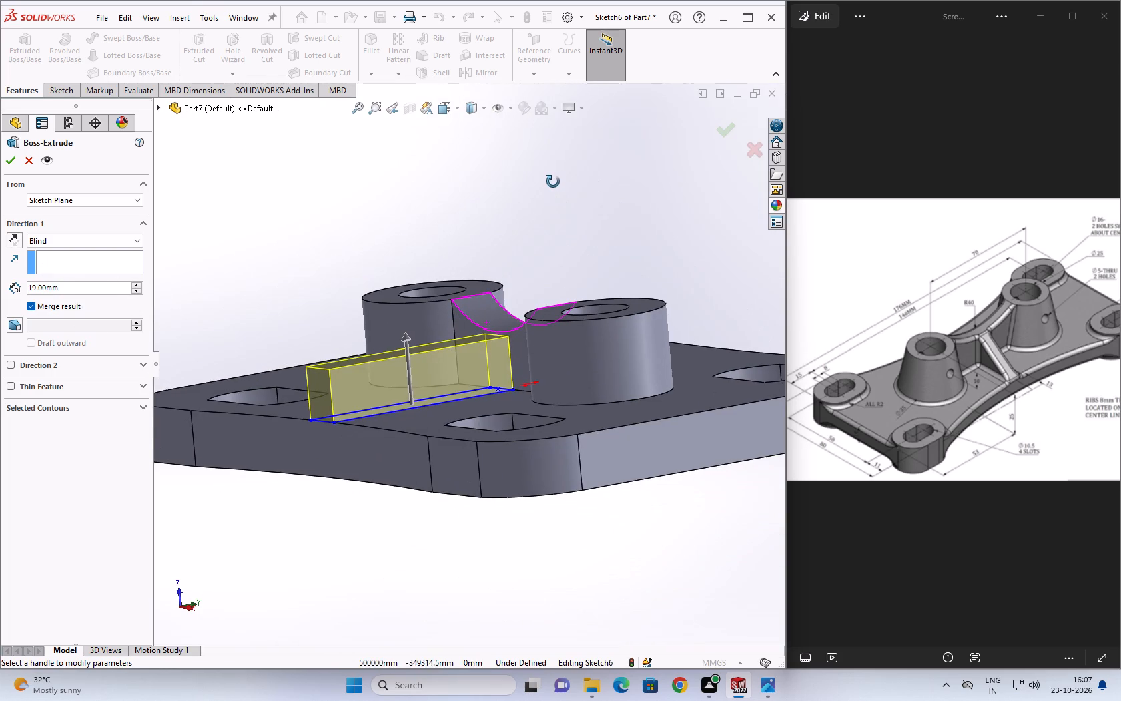
{"action": "middle_click_drag", "start_coordinate": [553, 182], "coordinate": [552, 182]}
{"action": "double_click", "coordinate": [88, 288]}
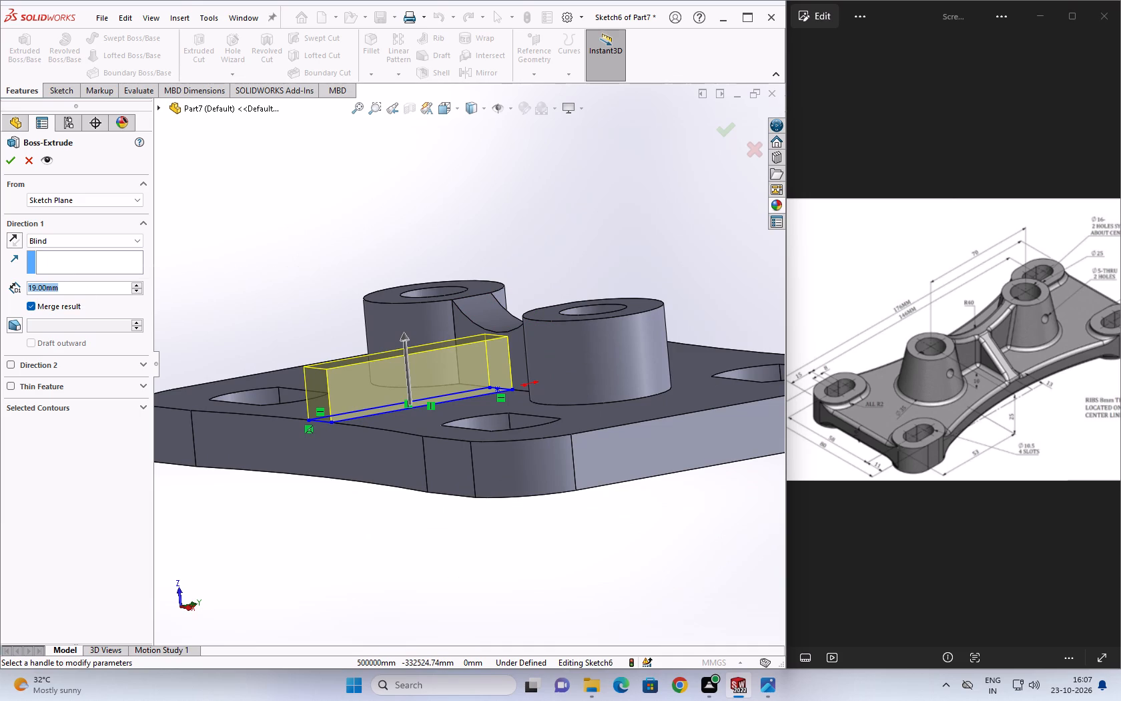
{"action": "key", "text": "2"}
{"action": "key", "text": "0"}
{"action": "key", "text": "Return"}
{"action": "left_click", "coordinate": [15, 156]}
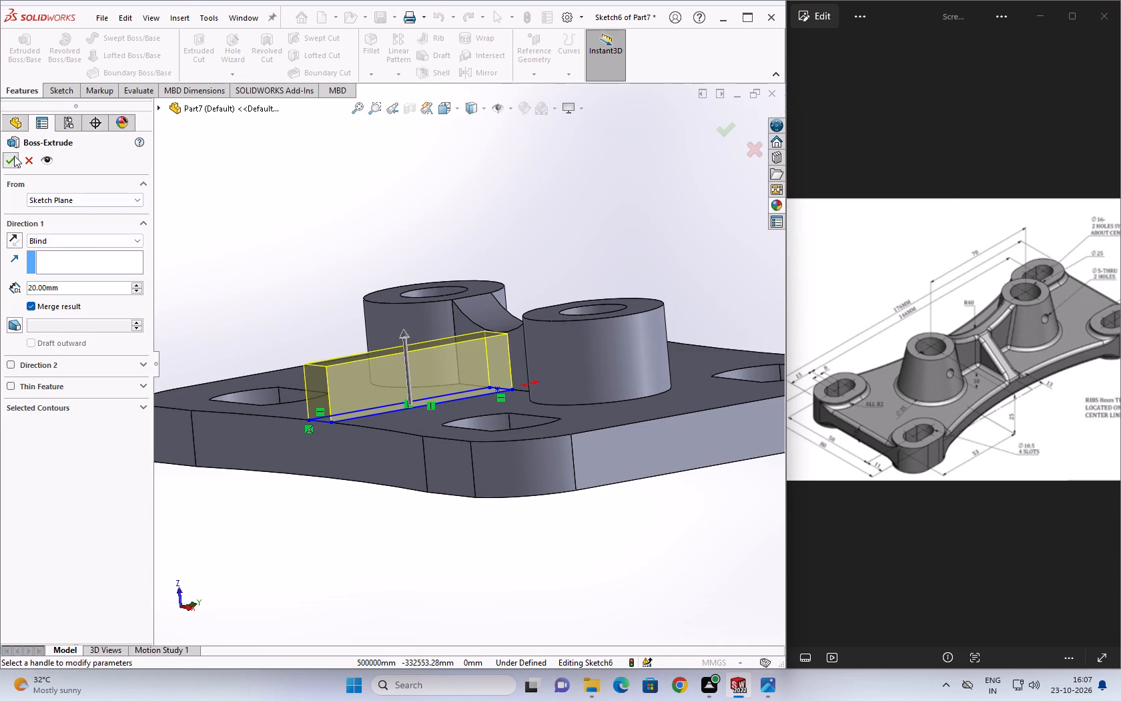
{"action": "key", "text": "Escape"}
Sketch a triangle on the rib block's side face: about 61 mm along the top edge from the boss outline, with a diagonal to the bottom outer corner.
{"action": "middle_click_drag", "start_coordinate": [382, 387], "coordinate": [365, 389]}
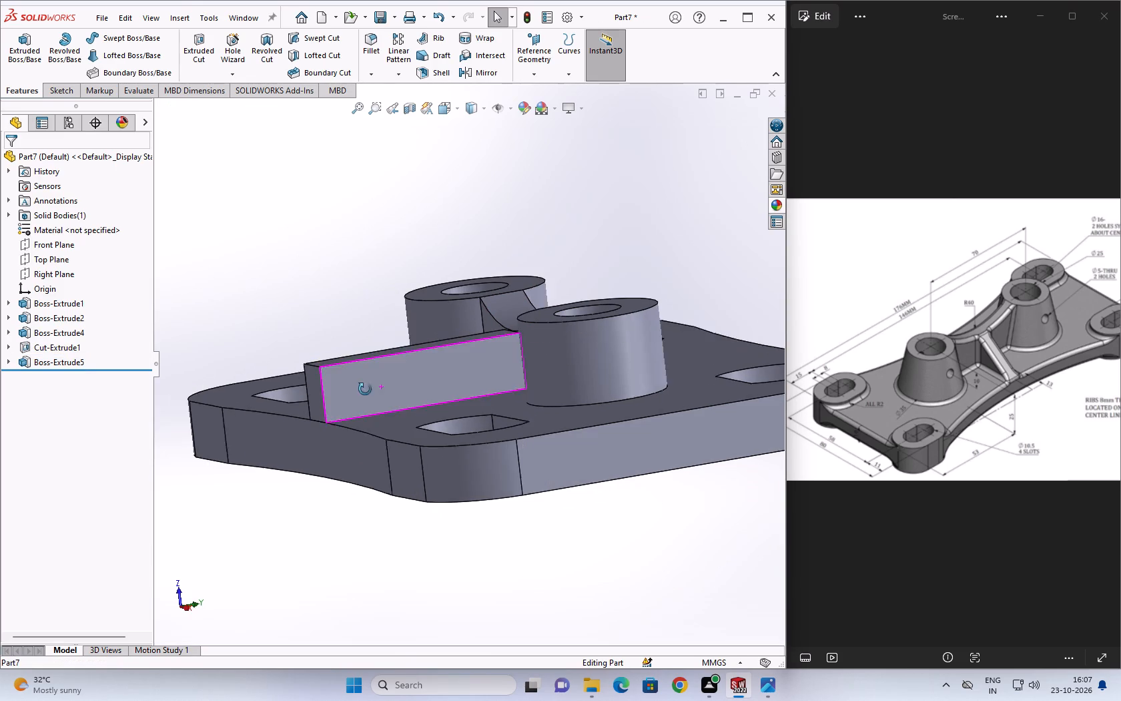
{"action": "middle_click_drag", "start_coordinate": [365, 389], "coordinate": [353, 390]}
{"action": "left_click", "coordinate": [361, 388]}
{"action": "left_click", "coordinate": [423, 346]}
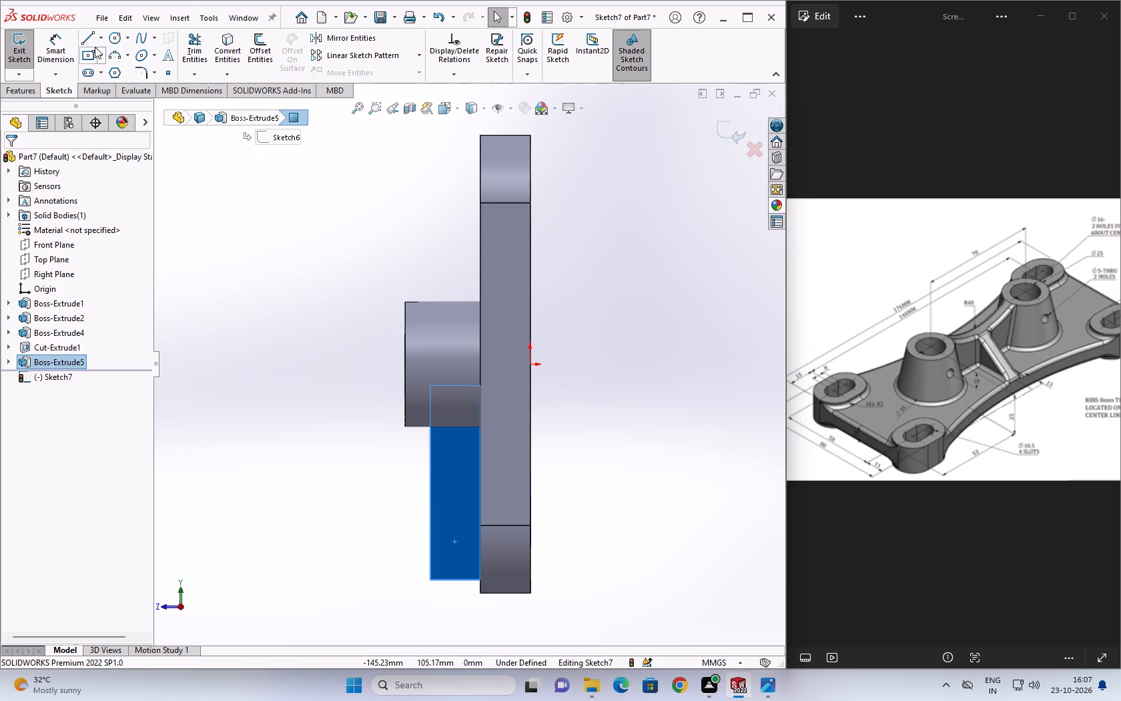
{"action": "left_click", "coordinate": [93, 40]}
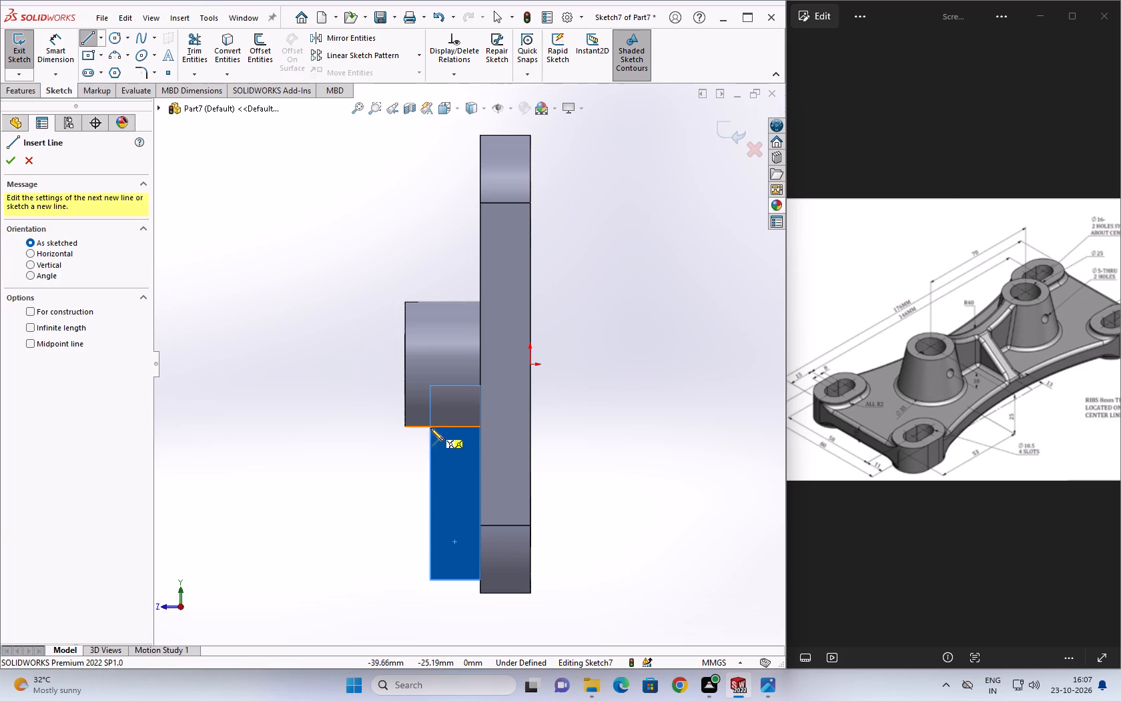
{"action": "left_click", "coordinate": [430, 428]}
{"action": "left_click", "coordinate": [480, 581]}
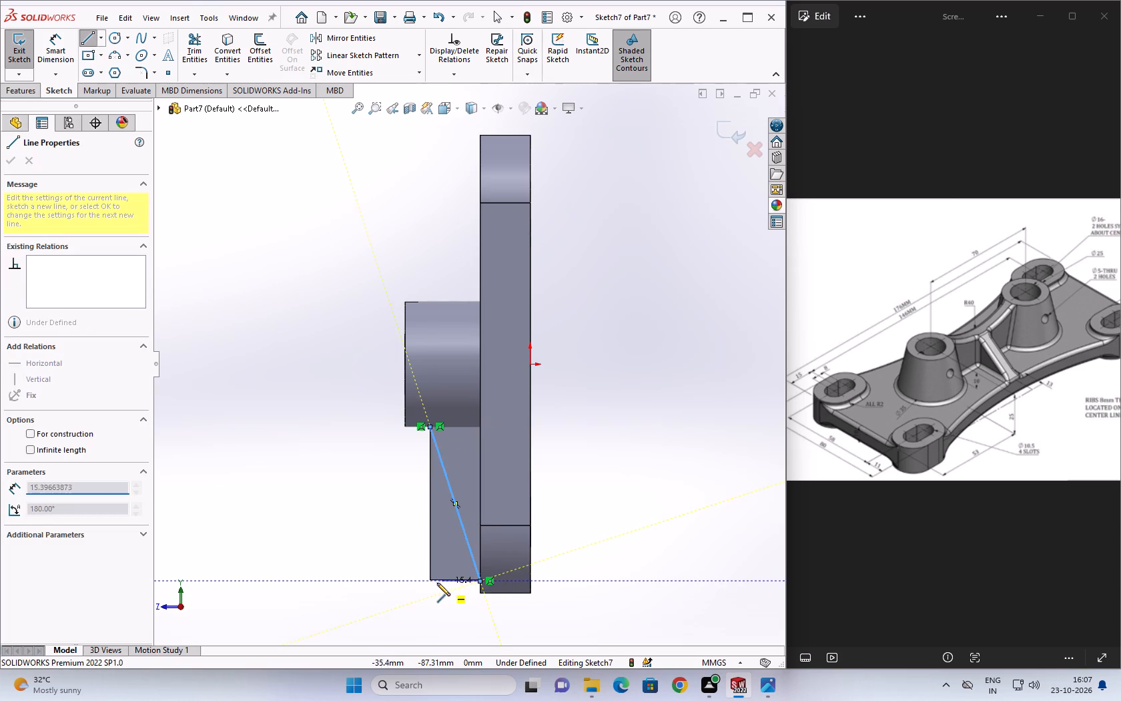
{"action": "left_click", "coordinate": [429, 580]}
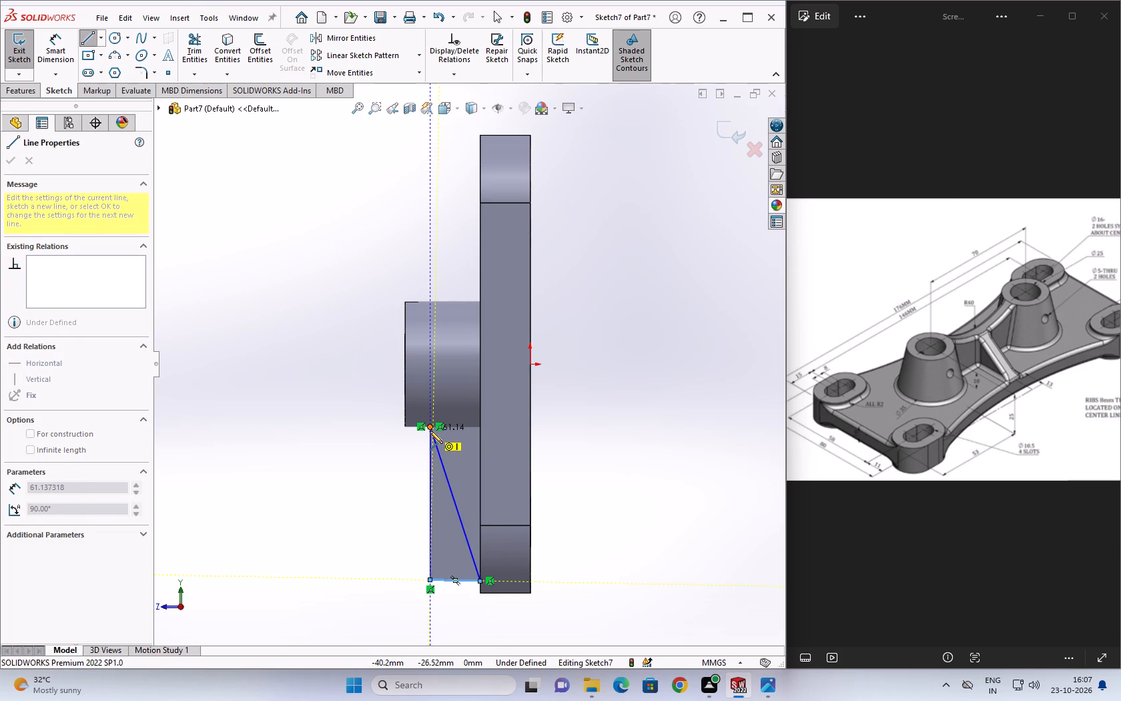
{"action": "left_click", "coordinate": [430, 425]}
{"action": "key", "text": "Escape"}
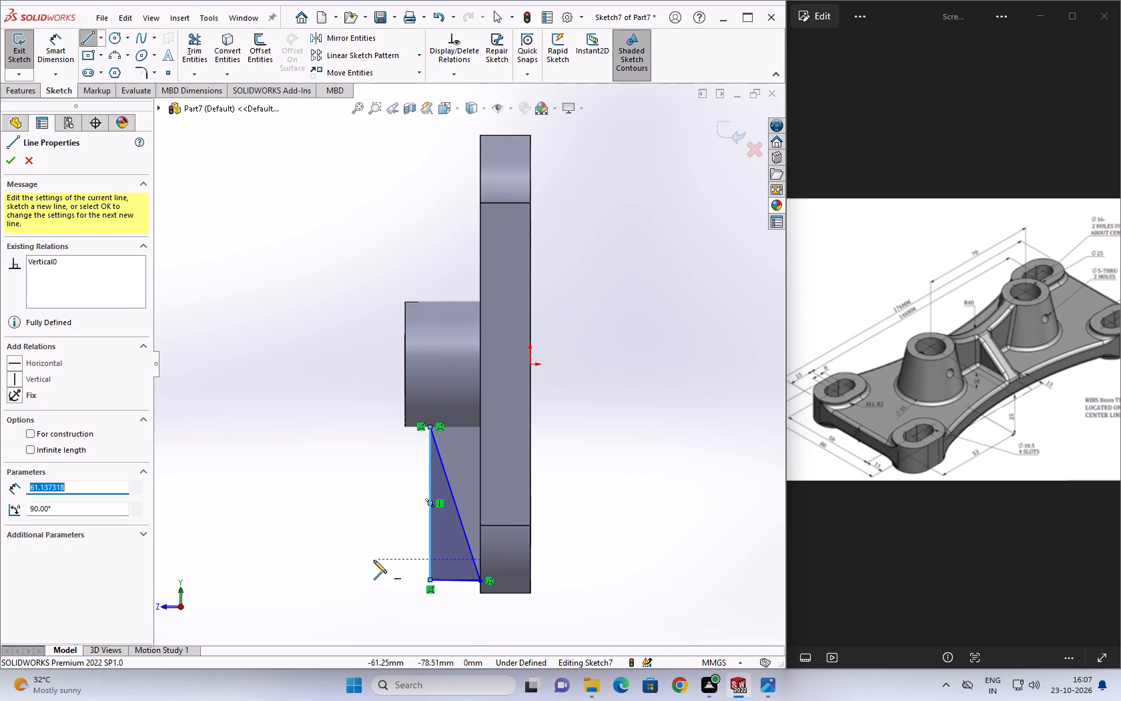
{"action": "middle_click_drag", "start_coordinate": [379, 529], "coordinate": [477, 405]}
{"action": "key", "text": "Escape"}
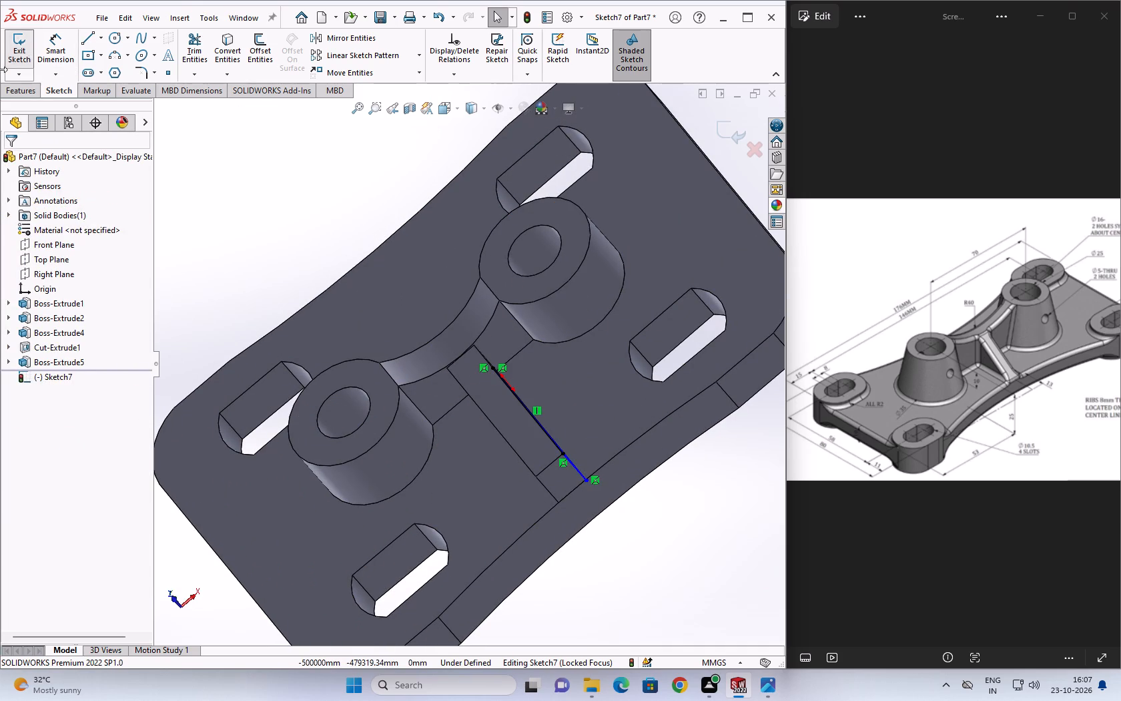
Cut the triangle through the rib block with an extruded cut up to next, giving the rib its sloped top.
{"action": "left_click", "coordinate": [24, 85]}
{"action": "left_click", "coordinate": [196, 52]}
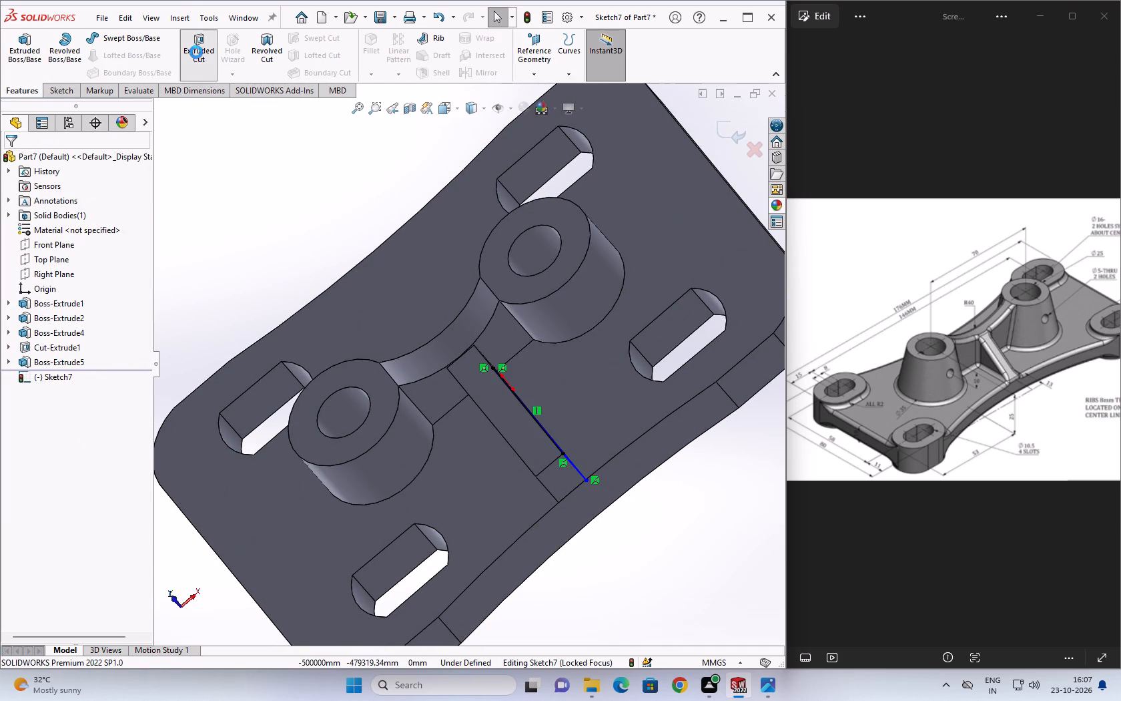
{"action": "middle_click_drag", "start_coordinate": [284, 293], "coordinate": [376, 336]}
{"action": "left_click", "coordinate": [89, 202]}
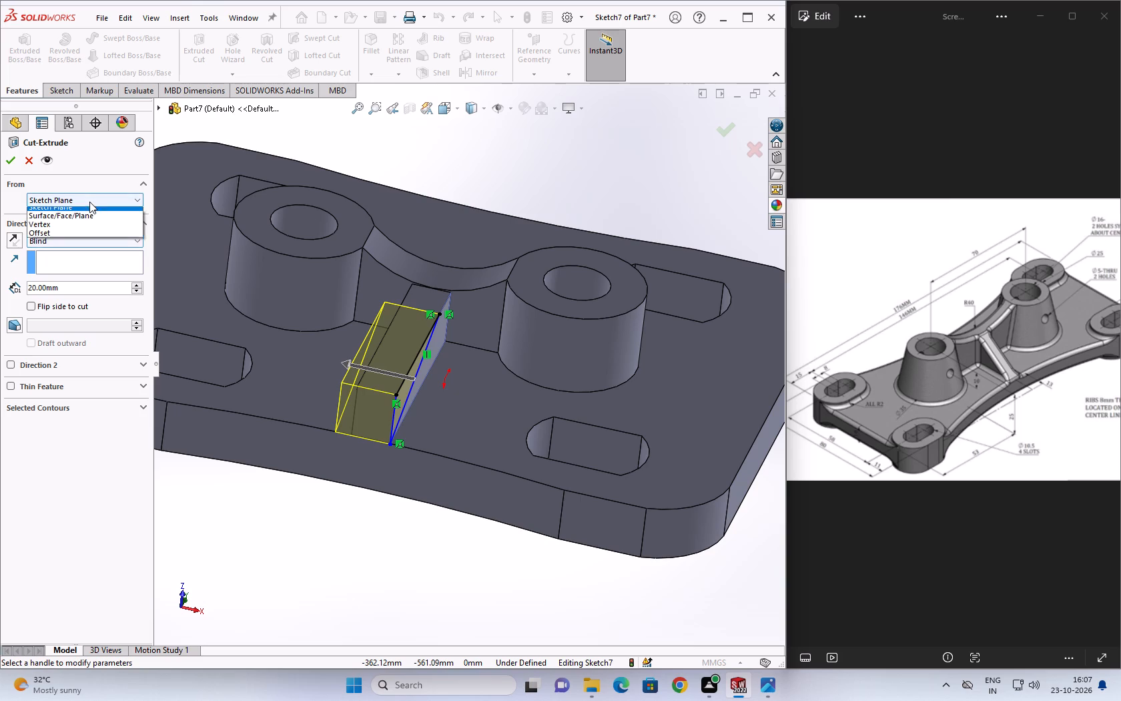
{"action": "left_click", "coordinate": [93, 197]}
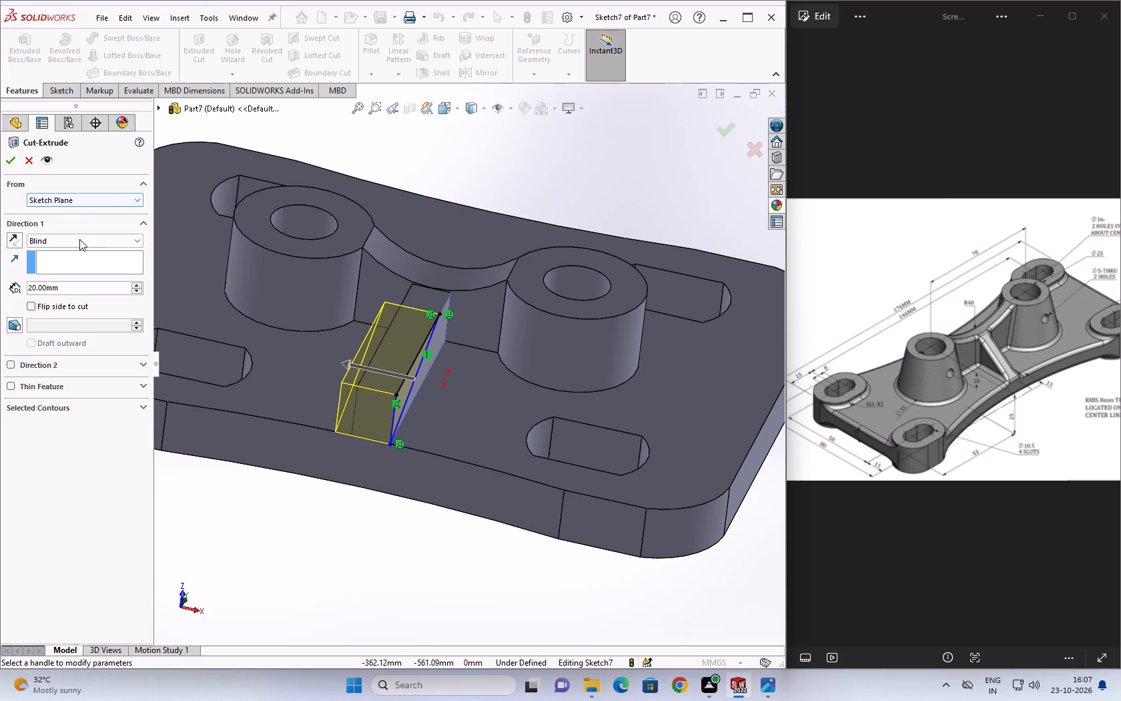
{"action": "left_click", "coordinate": [79, 239]}
{"action": "left_click", "coordinate": [72, 280]}
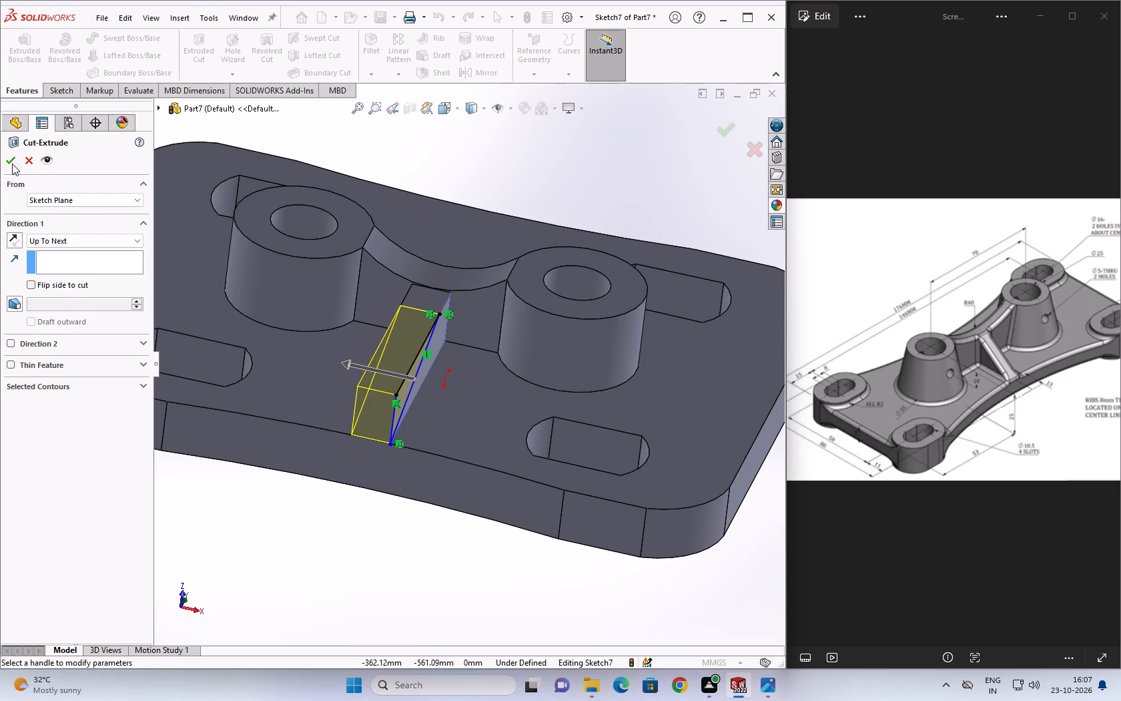
{"action": "left_click", "coordinate": [7, 162]}
{"action": "left_click", "coordinate": [466, 181]}
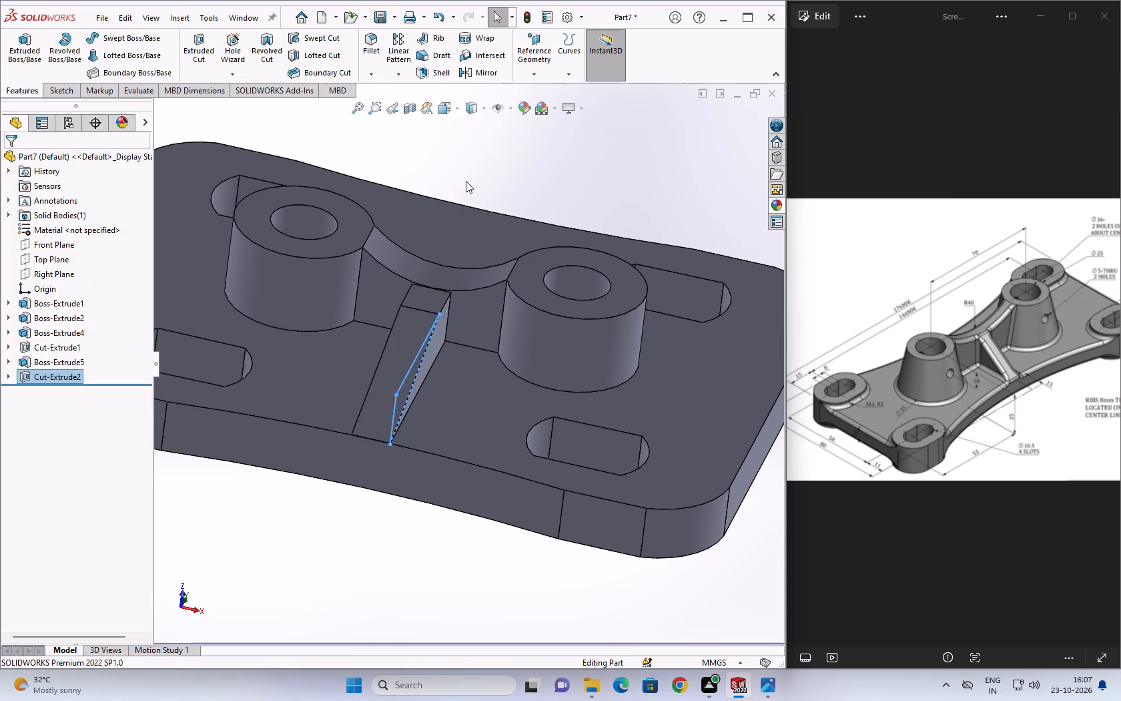
{"action": "key", "text": "Escape"}
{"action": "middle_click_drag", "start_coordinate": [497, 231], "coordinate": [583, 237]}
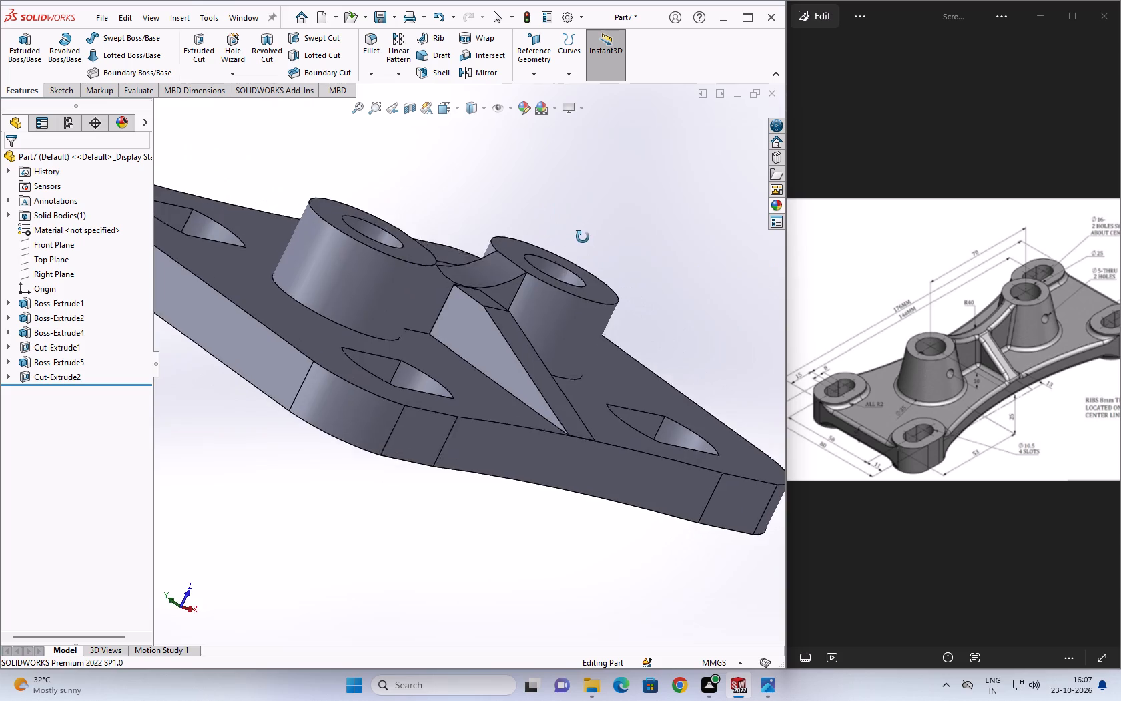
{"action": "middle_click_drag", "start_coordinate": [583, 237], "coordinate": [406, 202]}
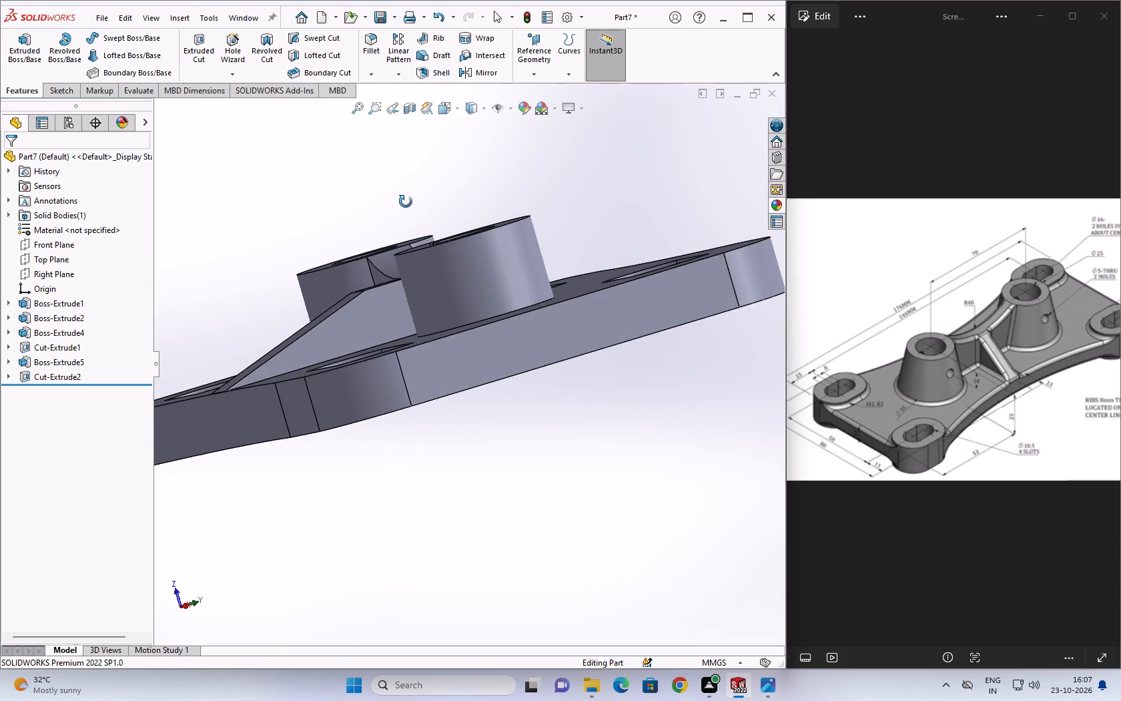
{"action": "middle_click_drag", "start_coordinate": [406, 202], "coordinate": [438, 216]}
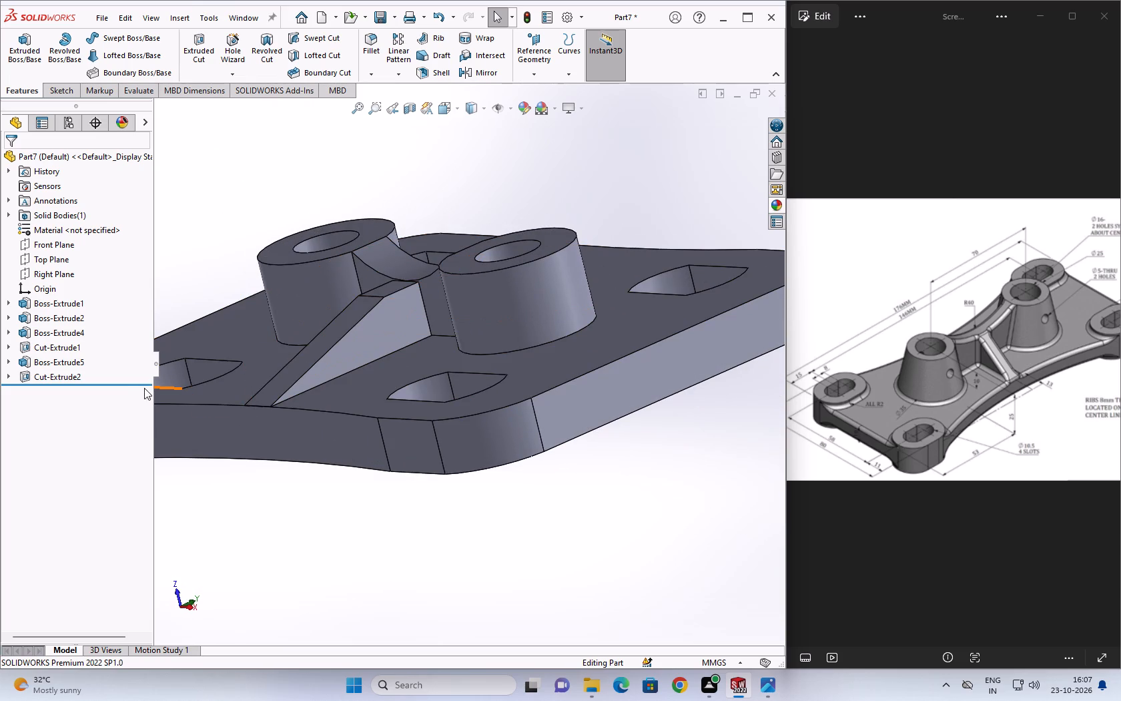
Undo the extruded cut through the rib block.
{"action": "key", "text": "ctrl+z"}
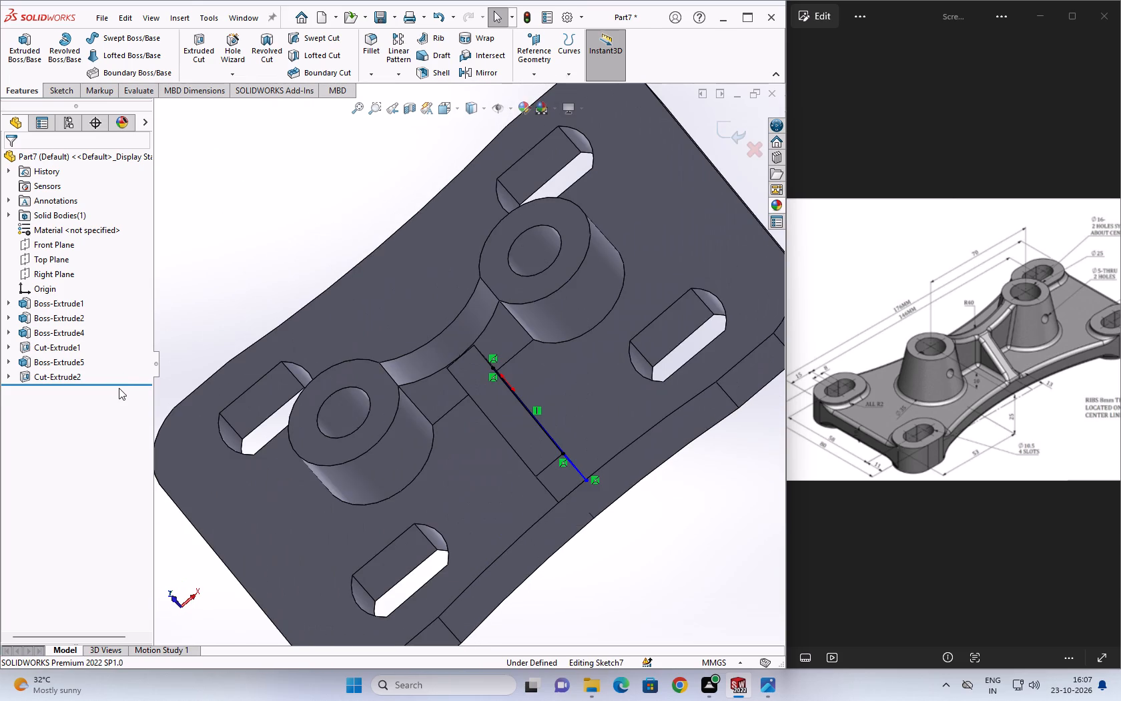
Reopen the triangle sketch and convert the outline of the rib block's side face into sketch entities.
{"action": "left_click", "coordinate": [39, 376]}
{"action": "left_click", "coordinate": [72, 360]}
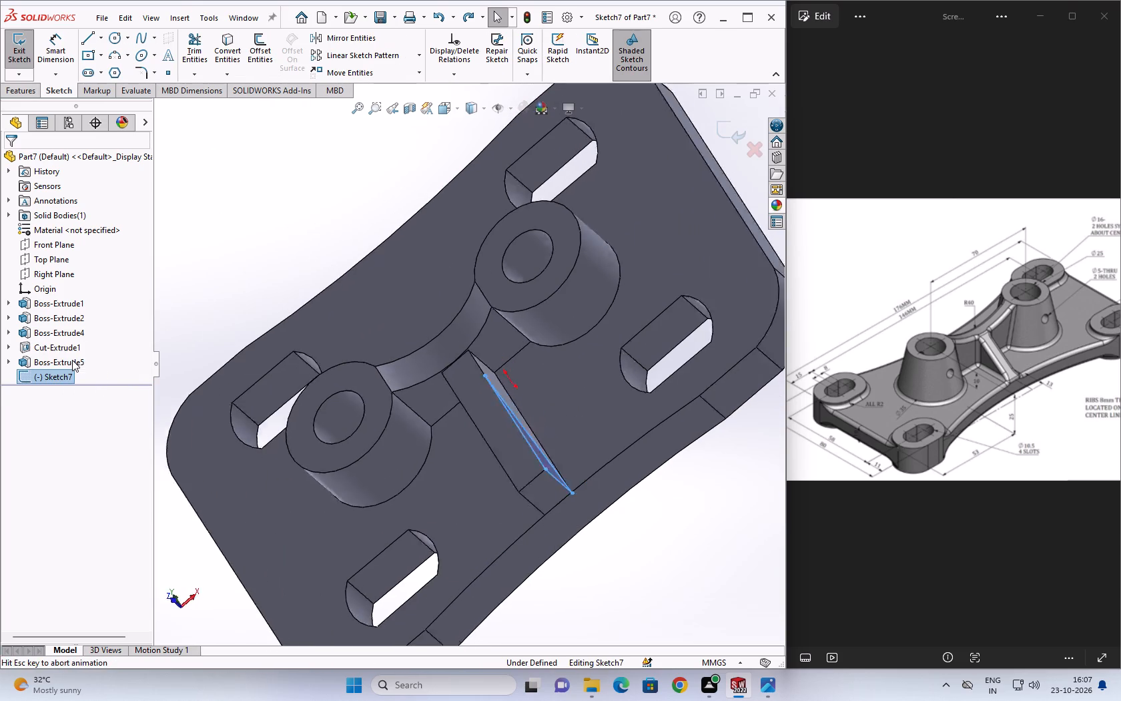
{"action": "middle_click_drag", "start_coordinate": [406, 381], "coordinate": [425, 373]}
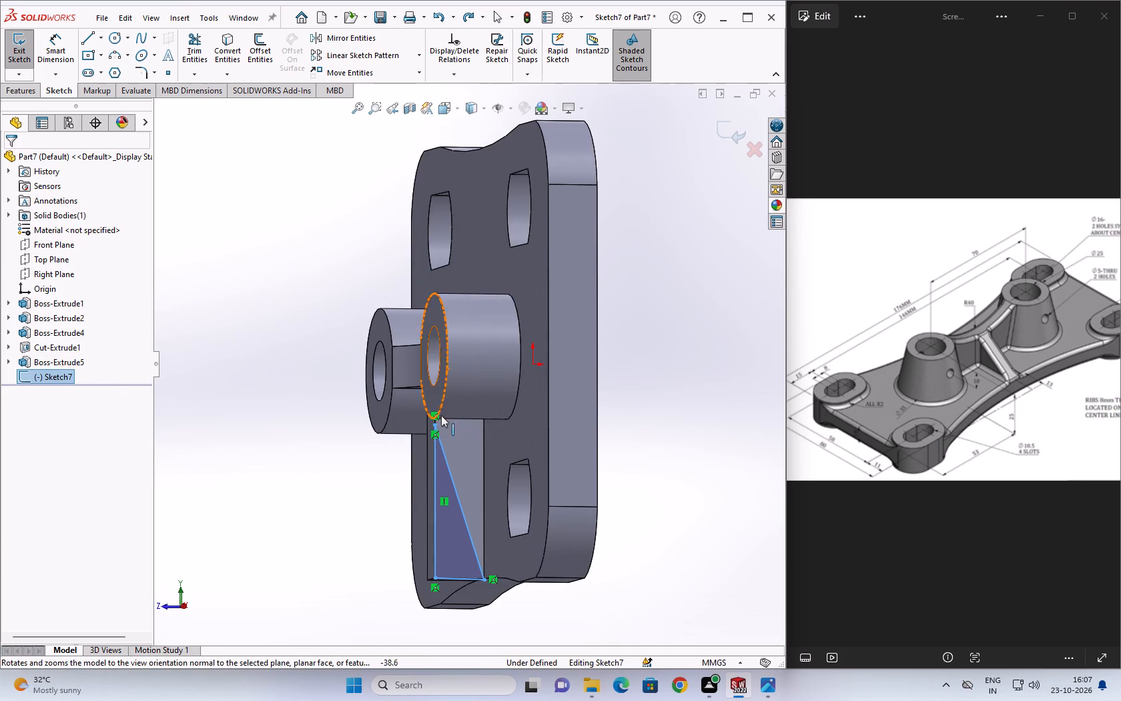
{"action": "left_click", "coordinate": [475, 452]}
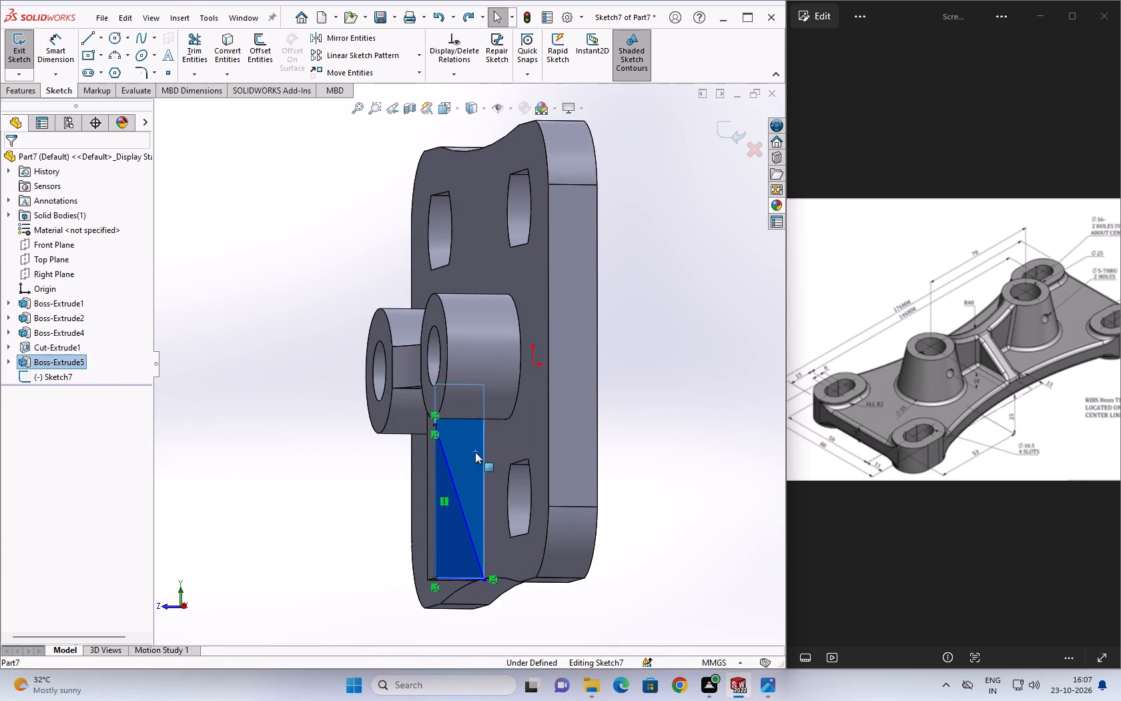
{"action": "key", "text": "Escape"}
{"action": "key", "text": "Escape"}
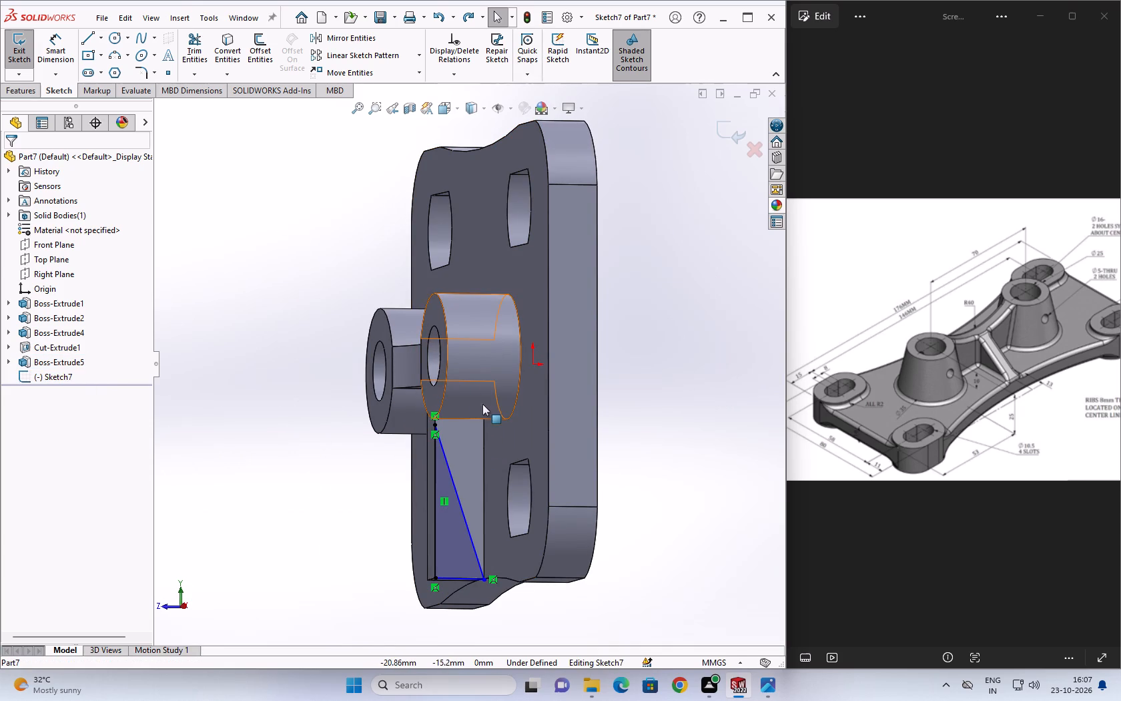
{"action": "left_click", "coordinate": [453, 440]}
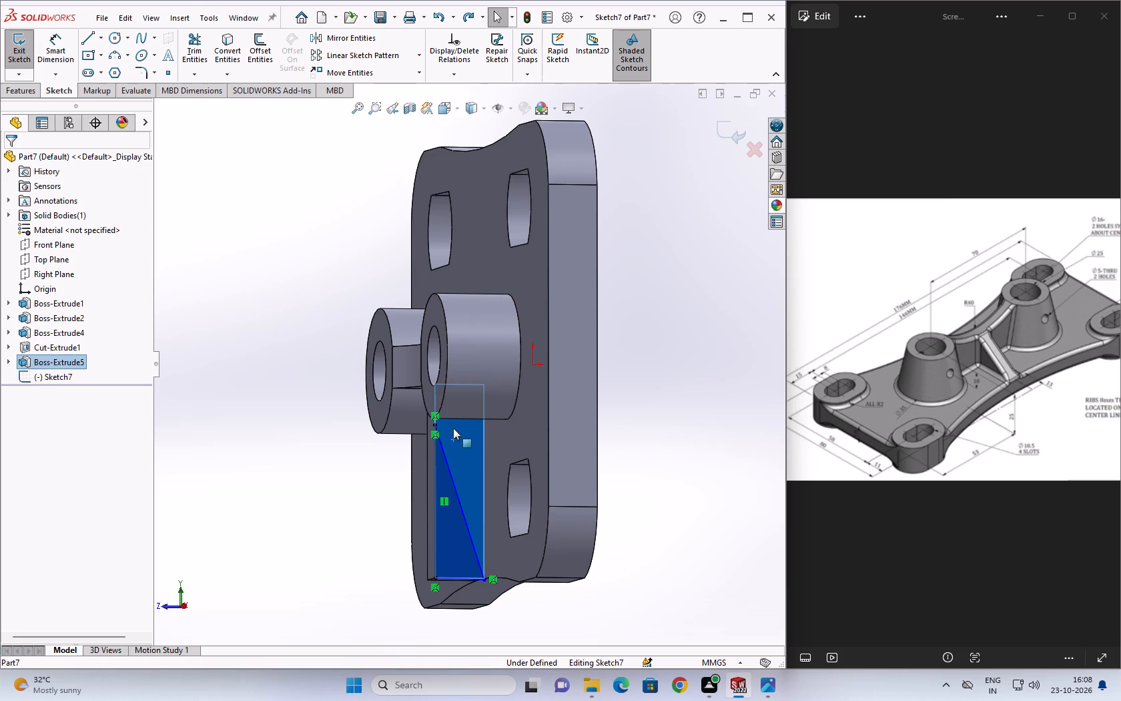
{"action": "middle_click_drag", "start_coordinate": [504, 454], "coordinate": [544, 435]}
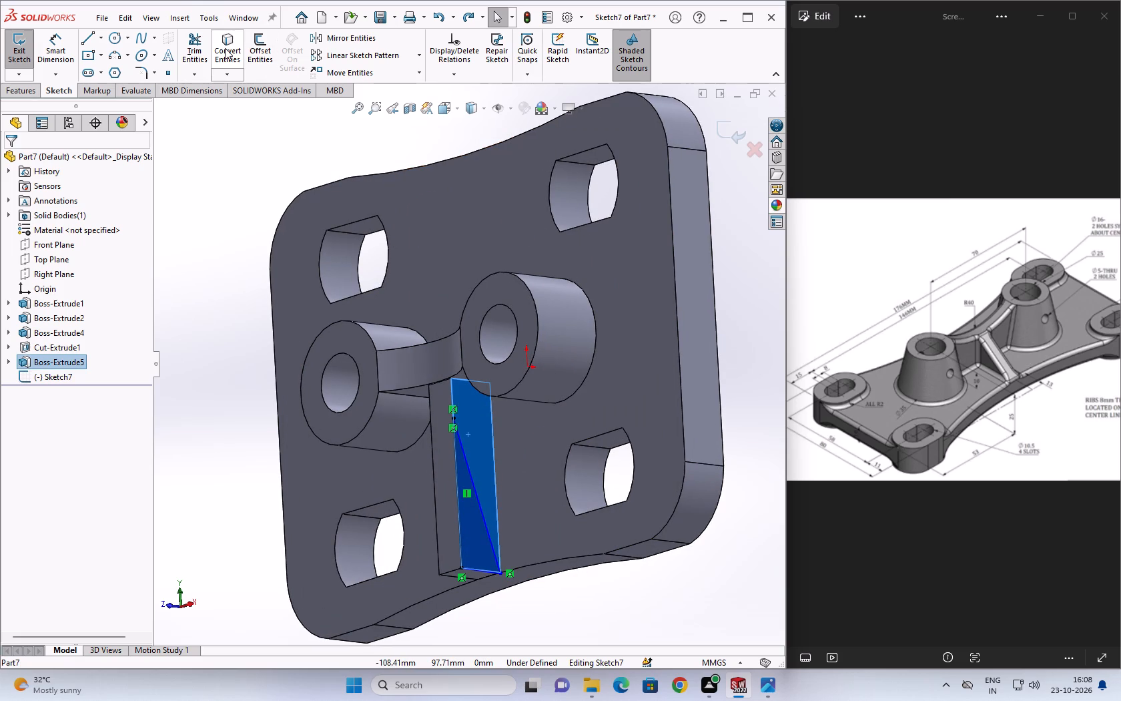
{"action": "left_click", "coordinate": [225, 48]}
{"action": "middle_click_drag", "start_coordinate": [490, 408], "coordinate": [456, 409]}
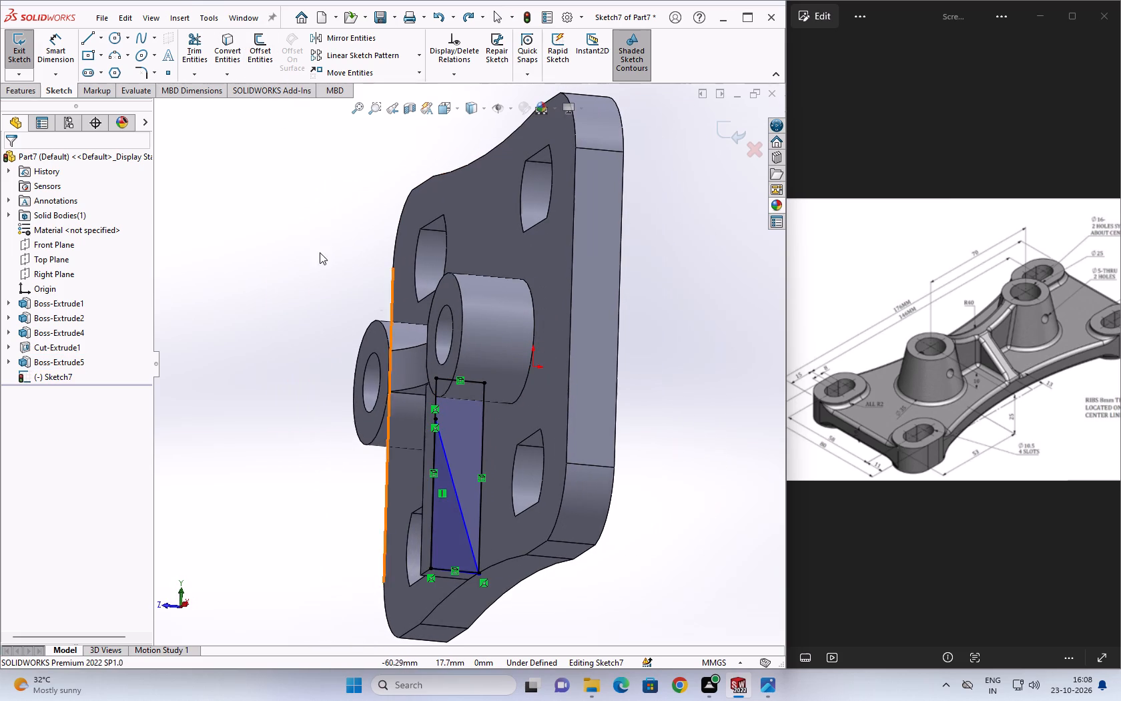
Trim away the old diagonal and top line, plus the converted outline's plate-side and inner-end edges.
{"action": "left_click", "coordinate": [201, 64]}
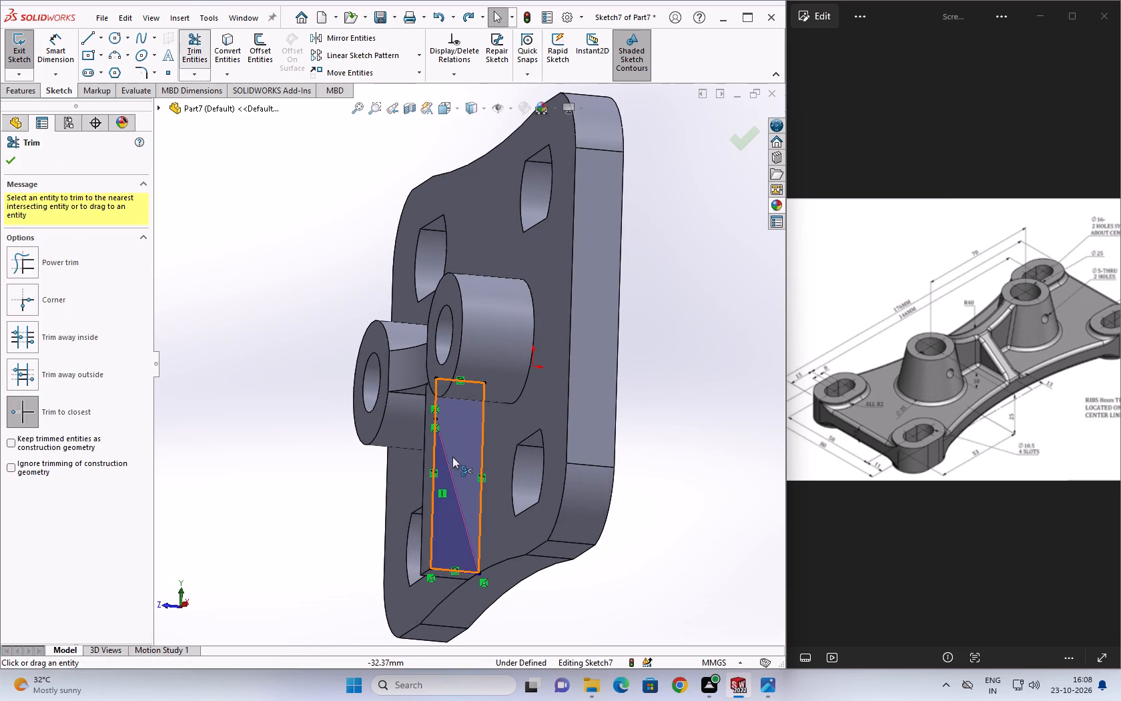
{"action": "left_click", "coordinate": [444, 457]}
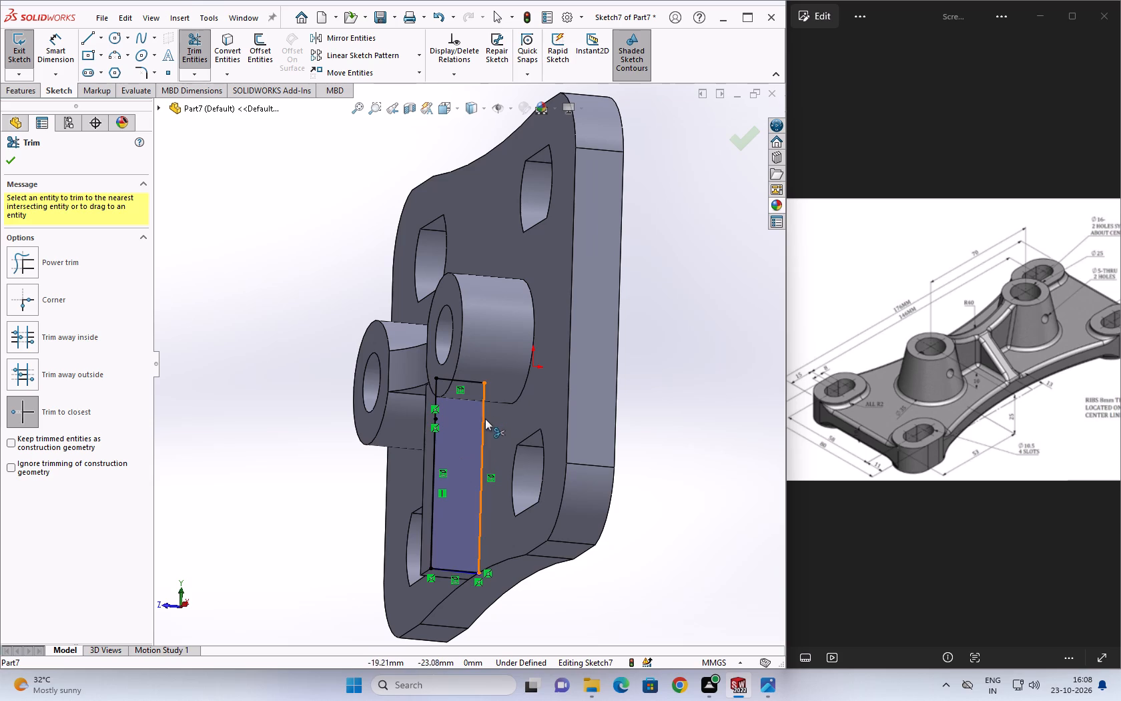
{"action": "left_click", "coordinate": [485, 419]}
{"action": "left_click", "coordinate": [476, 382]}
{"action": "left_click", "coordinate": [432, 474]}
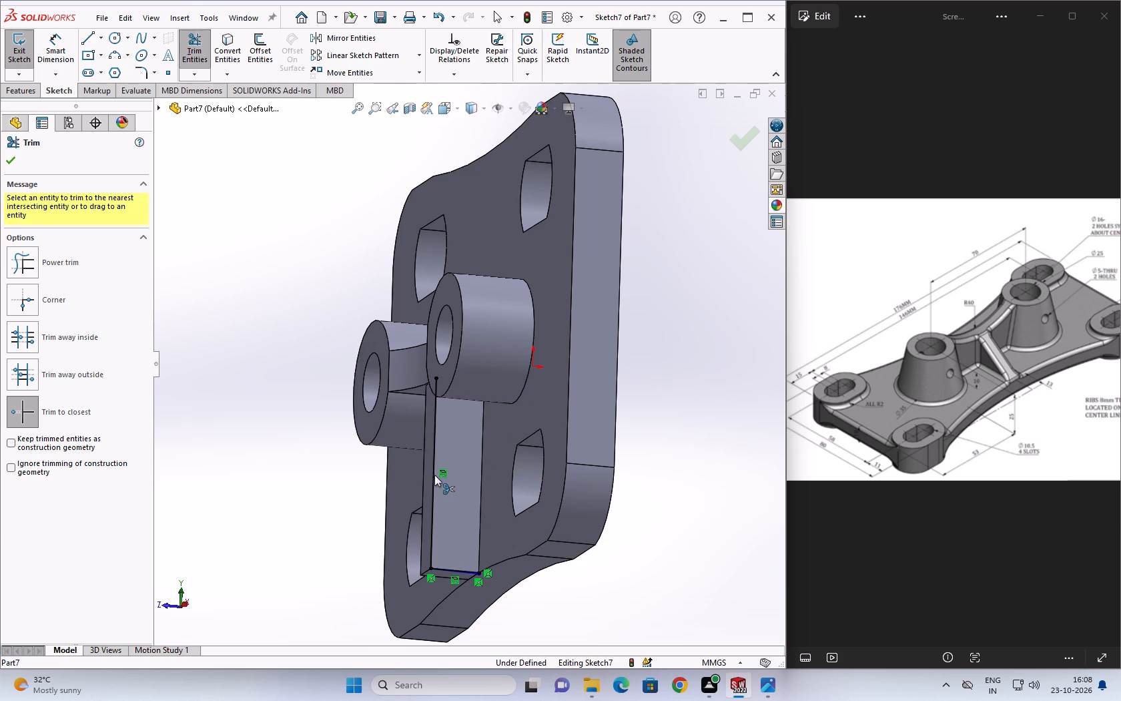
Draw a diagonal line about 80 mm long from the top line's inner end to the bottom outer corner, and exit the sketch.
{"action": "left_click", "coordinate": [86, 38]}
{"action": "left_click", "coordinate": [439, 379]}
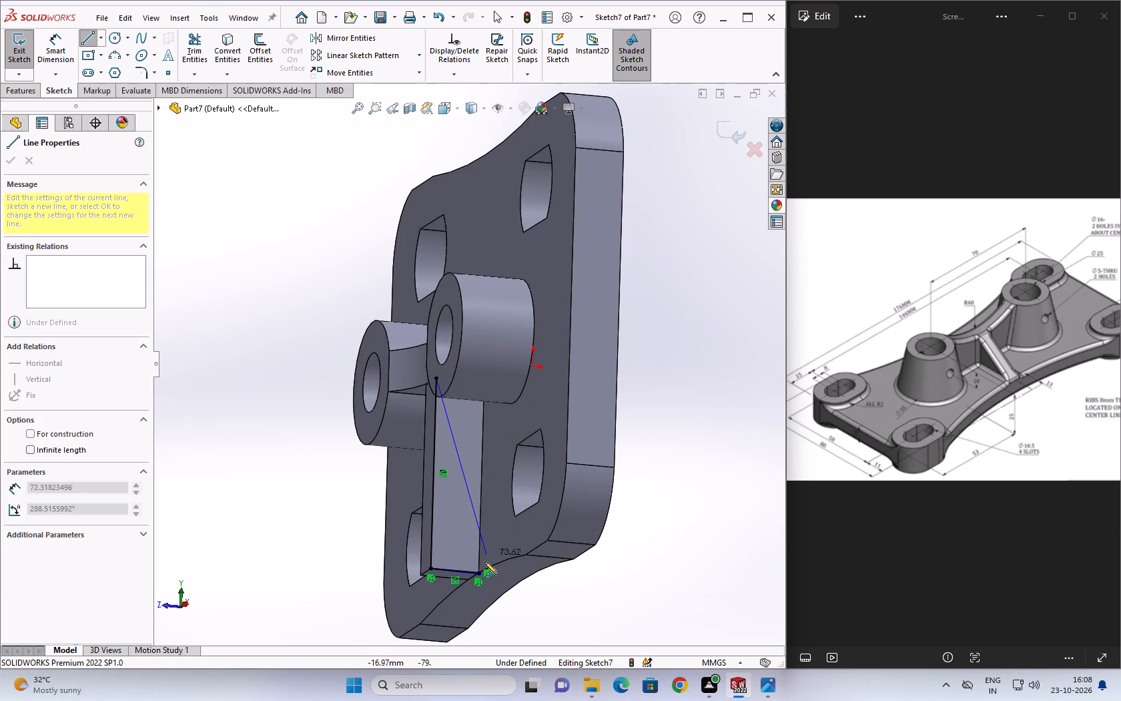
{"action": "left_click", "coordinate": [480, 571]}
{"action": "key", "text": "Escape"}
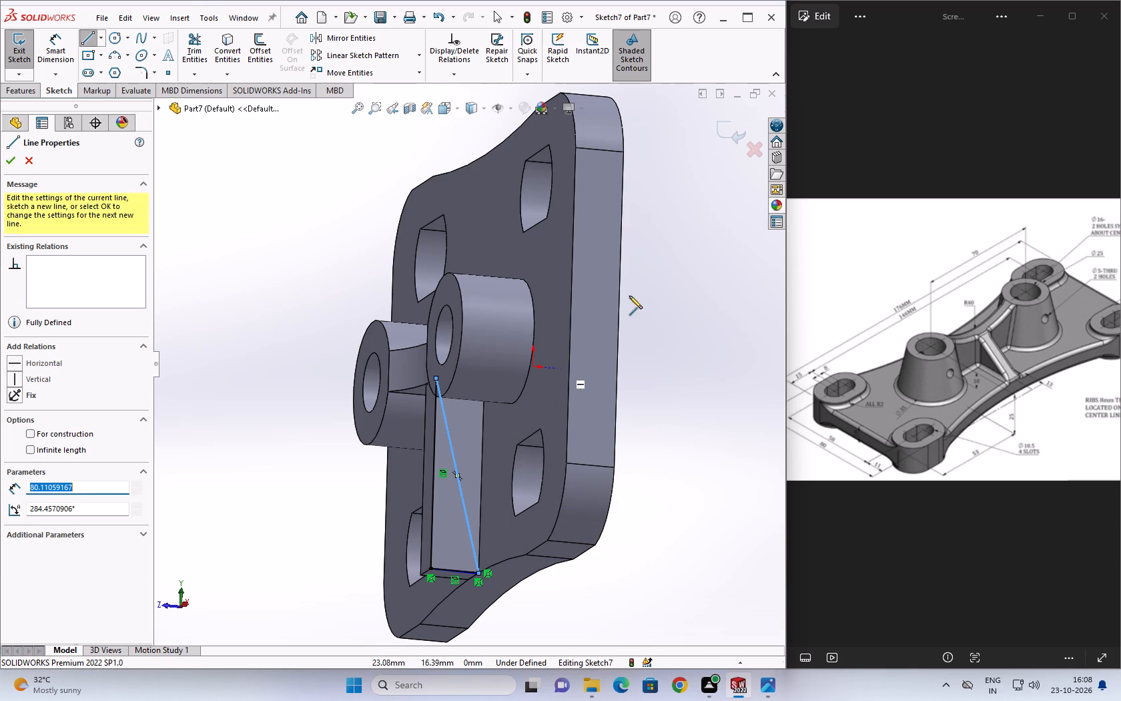
{"action": "left_click", "coordinate": [727, 136]}
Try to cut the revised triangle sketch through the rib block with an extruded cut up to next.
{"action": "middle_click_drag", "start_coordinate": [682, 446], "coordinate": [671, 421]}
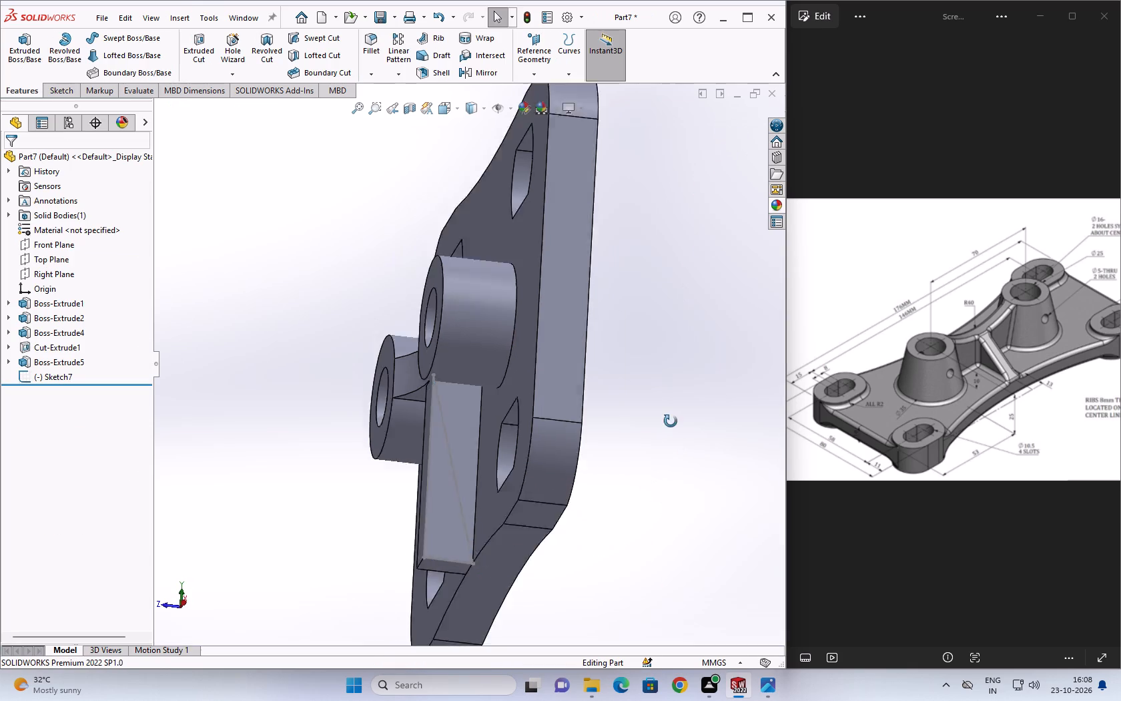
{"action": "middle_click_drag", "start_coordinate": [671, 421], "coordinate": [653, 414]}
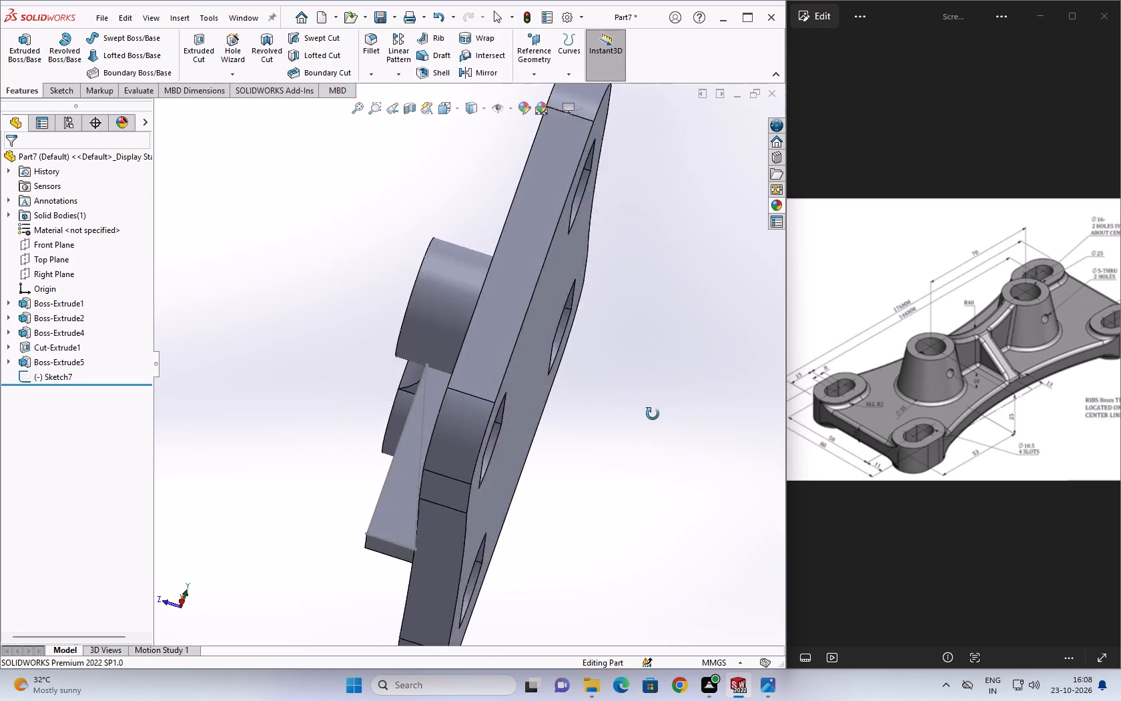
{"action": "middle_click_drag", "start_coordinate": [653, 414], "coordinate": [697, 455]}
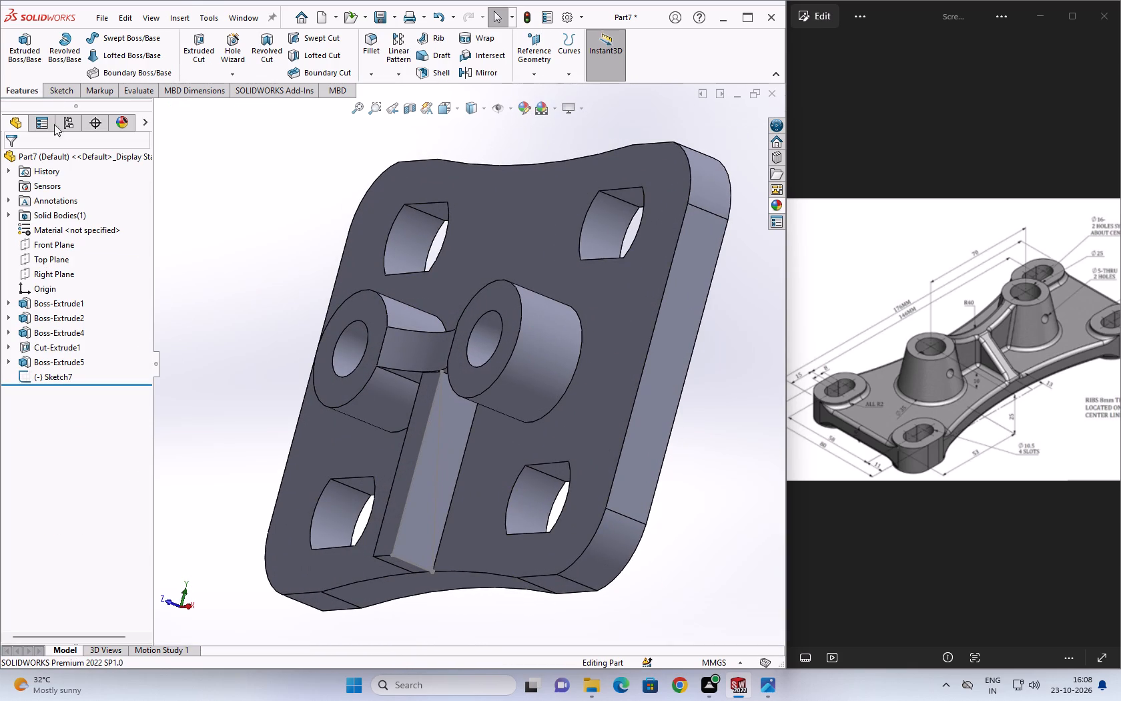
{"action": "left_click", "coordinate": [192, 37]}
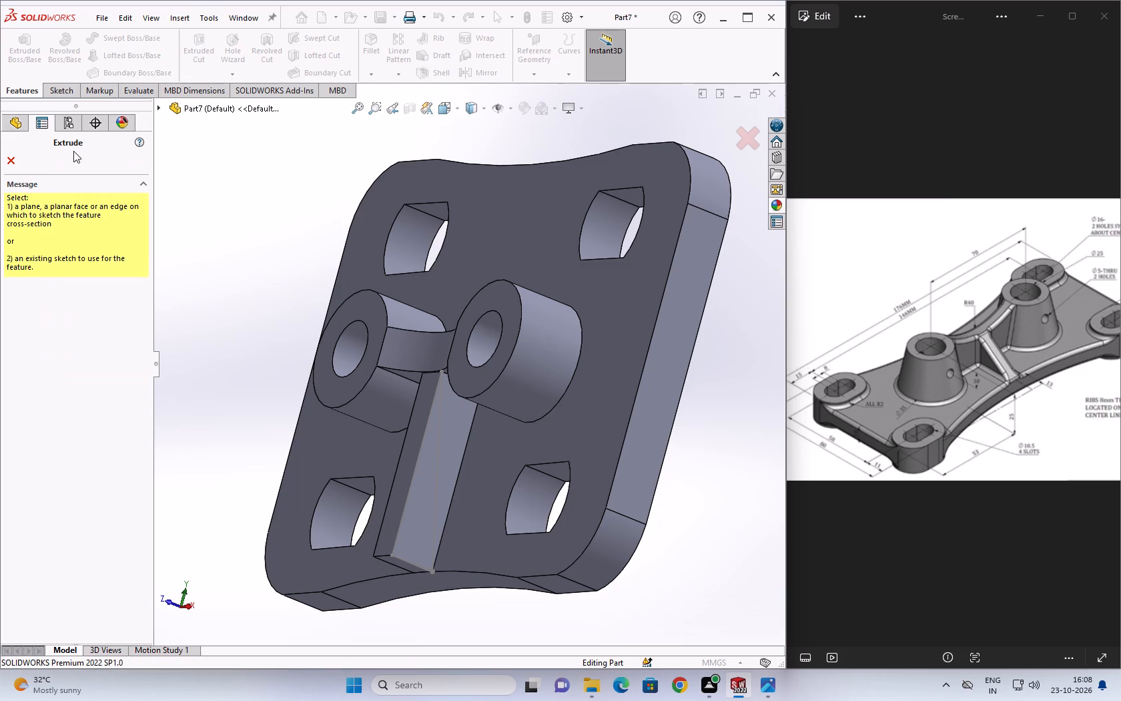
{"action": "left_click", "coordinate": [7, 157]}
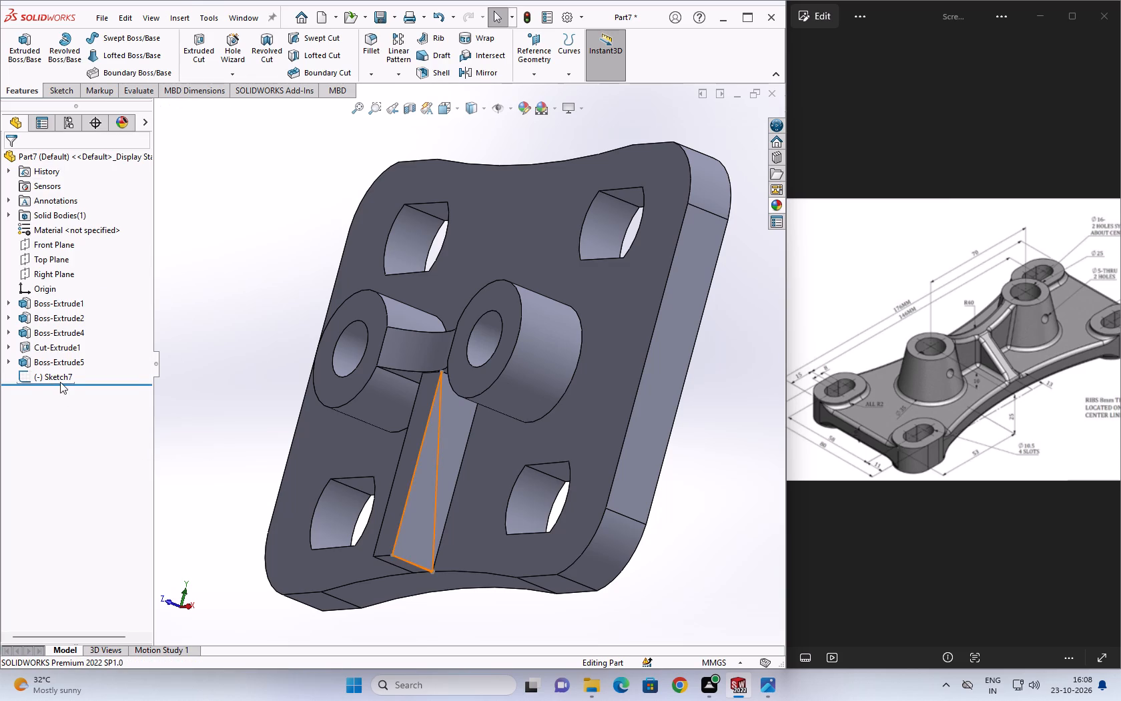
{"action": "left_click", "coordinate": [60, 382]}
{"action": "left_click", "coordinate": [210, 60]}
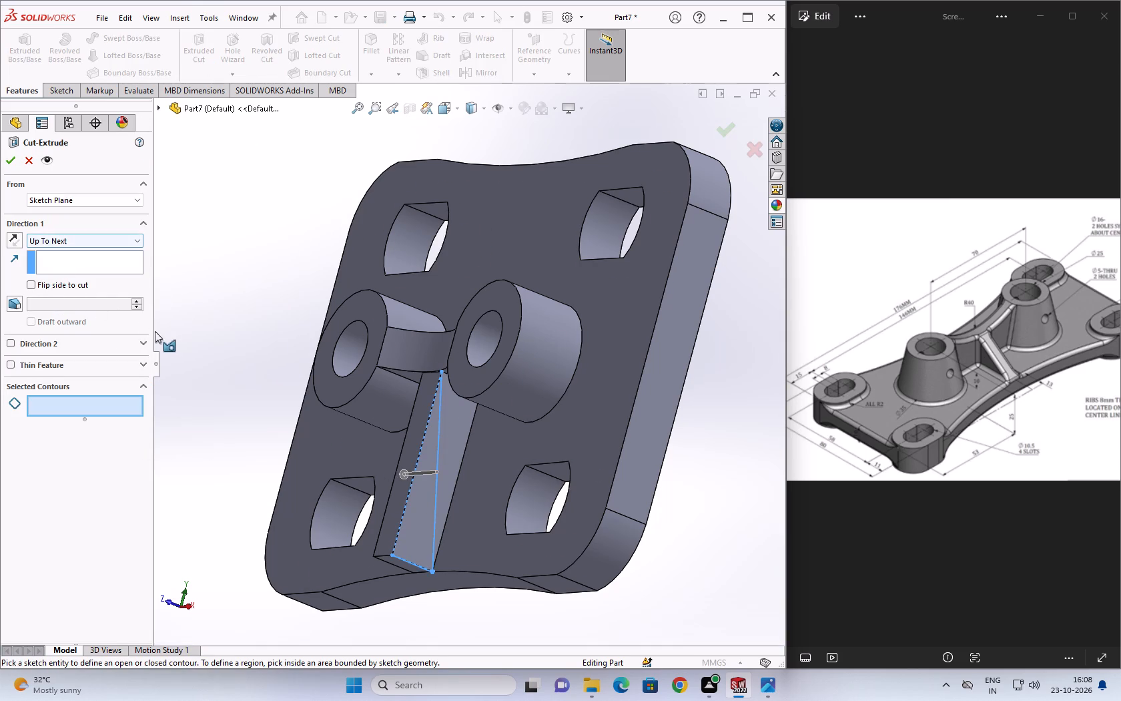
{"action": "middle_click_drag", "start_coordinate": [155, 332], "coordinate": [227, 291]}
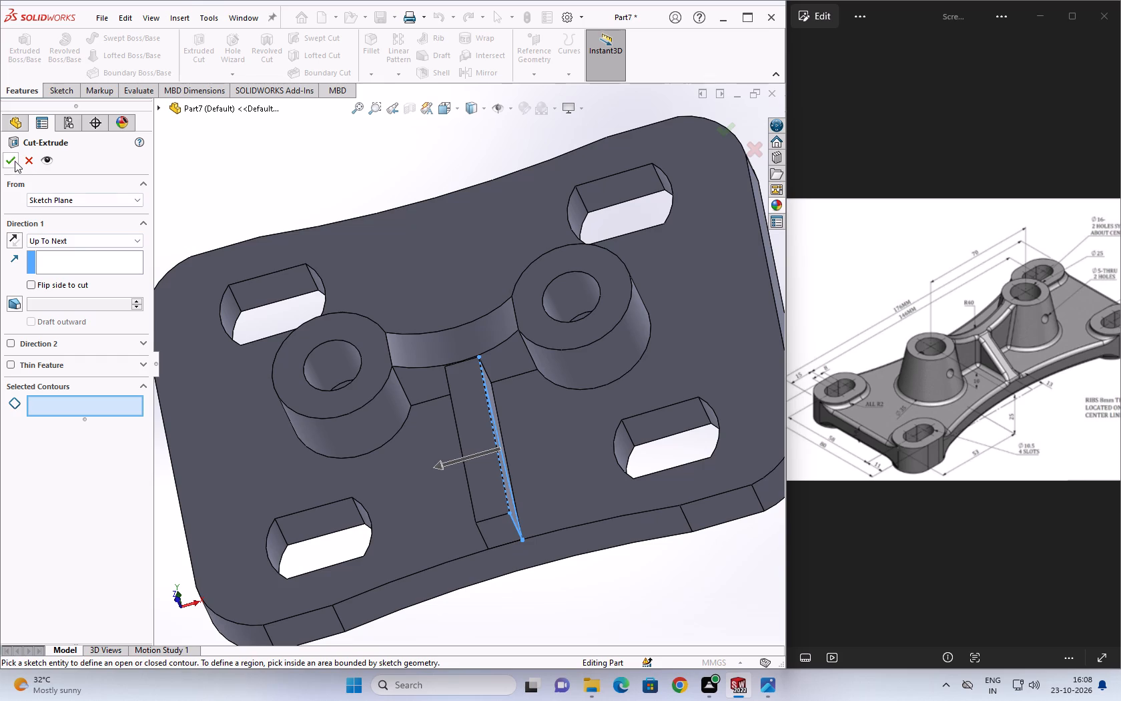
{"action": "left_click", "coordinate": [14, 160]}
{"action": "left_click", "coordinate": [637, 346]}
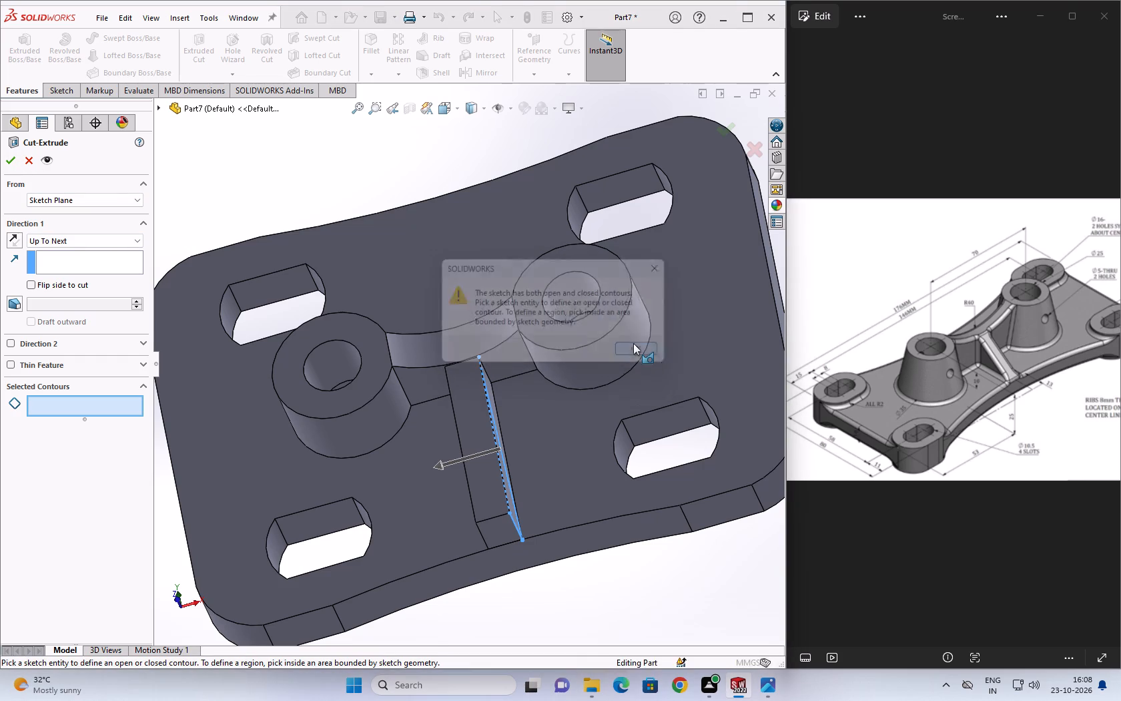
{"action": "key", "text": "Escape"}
Reopen the triangle sketch and delete the duplicate line along the triangle's short outer edge.
{"action": "left_click", "coordinate": [63, 369]}
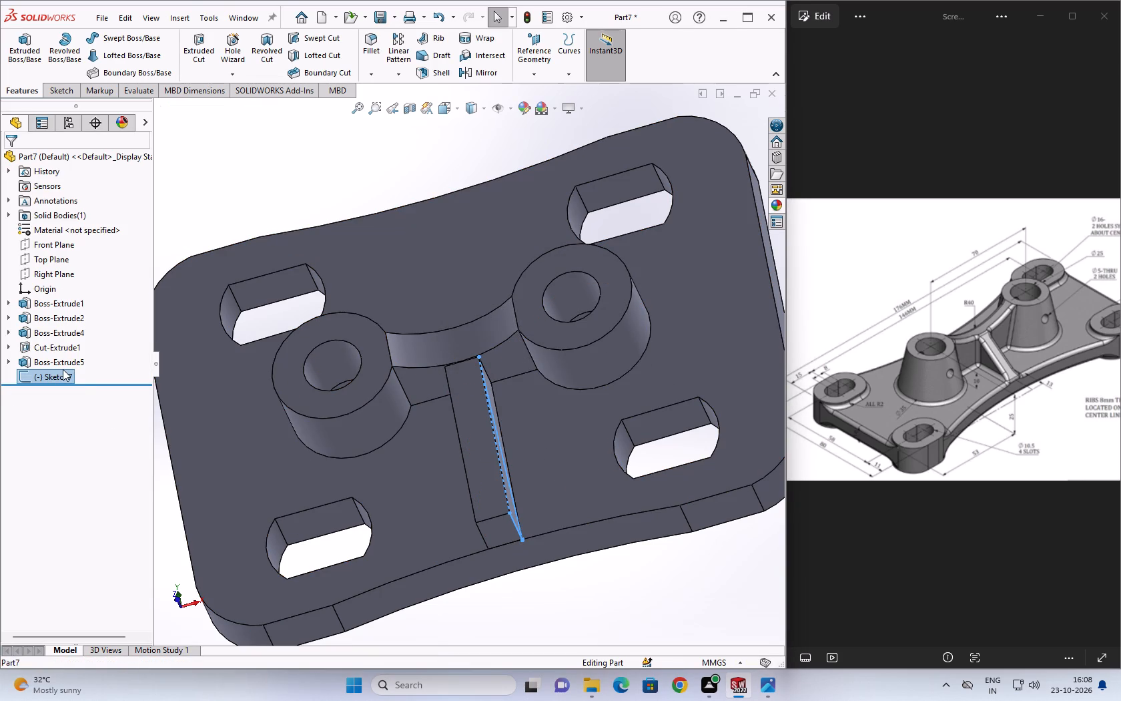
{"action": "left_click", "coordinate": [81, 333]}
{"action": "scroll", "coordinate": [466, 511], "scroll_direction": "down", "scroll_amount": 2}
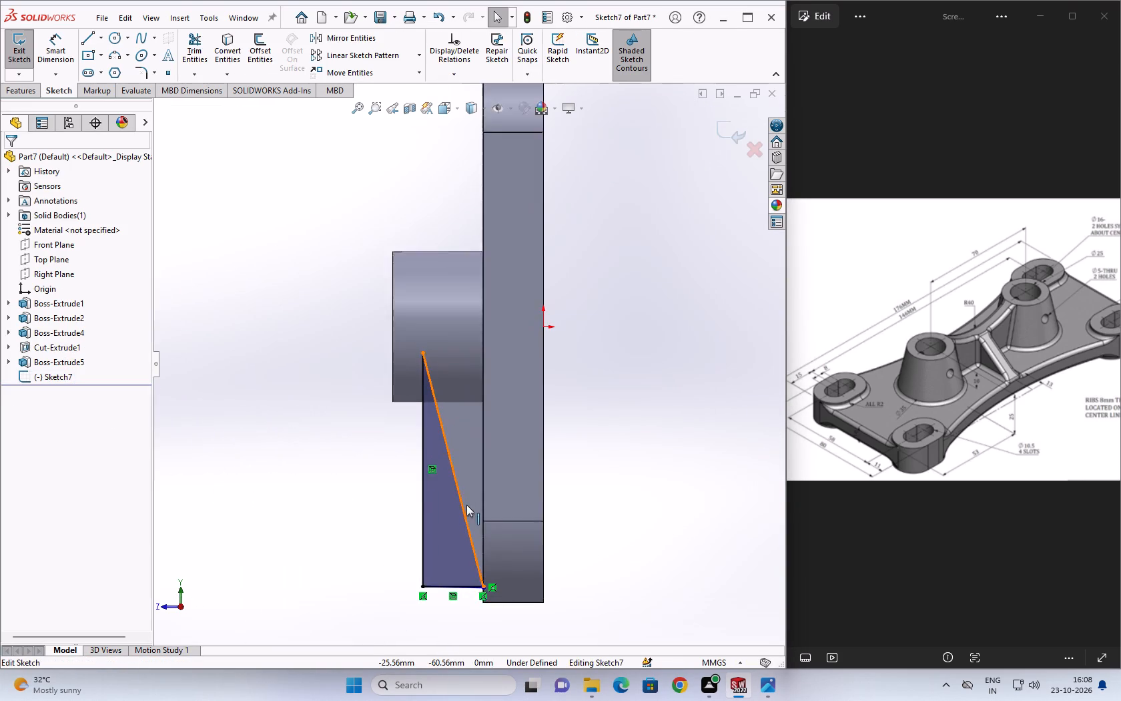
{"action": "scroll", "coordinate": [466, 505], "scroll_direction": "down", "scroll_amount": 2}
{"action": "middle_click_drag", "start_coordinate": [283, 521], "coordinate": [250, 544]}
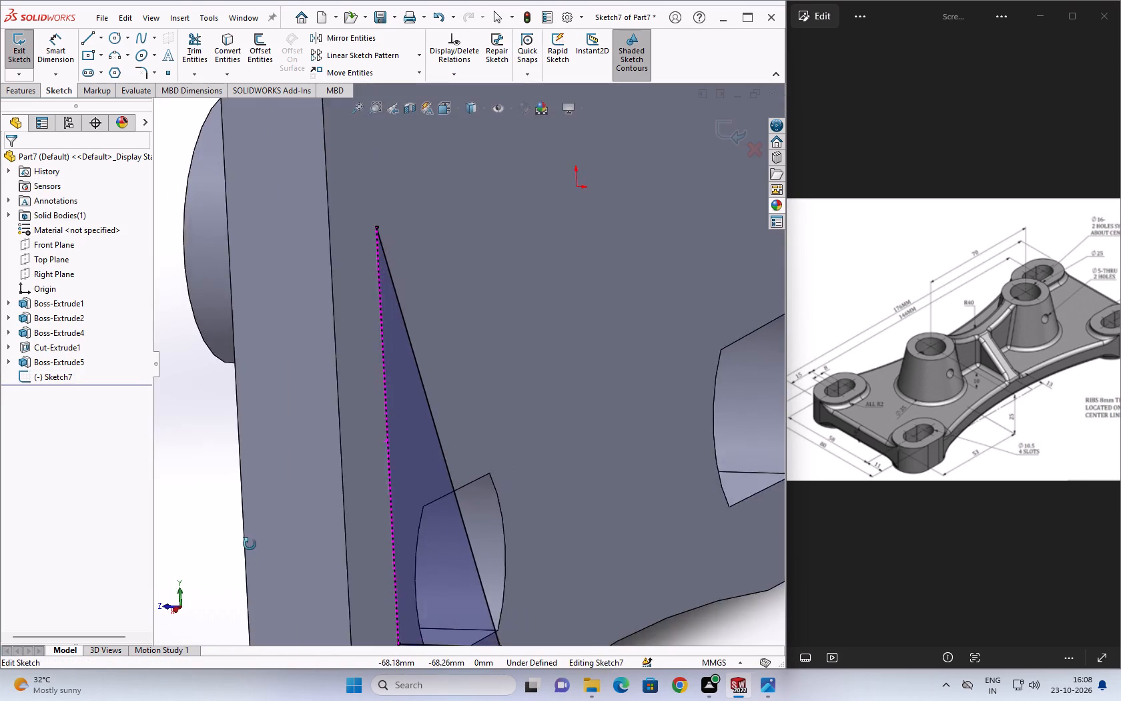
{"action": "middle_click_drag", "start_coordinate": [250, 544], "coordinate": [323, 477]}
{"action": "scroll", "coordinate": [348, 493], "scroll_direction": "down", "scroll_amount": 1}
{"action": "scroll", "coordinate": [343, 494], "scroll_direction": "up", "scroll_amount": 2}
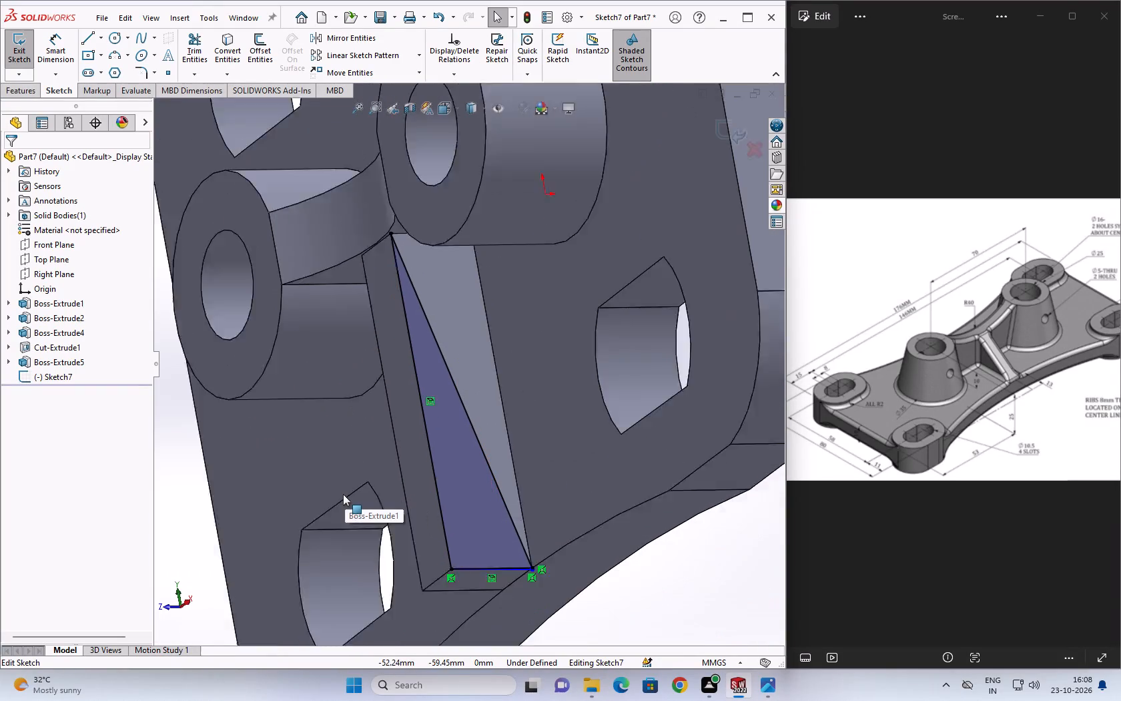
{"action": "scroll", "coordinate": [343, 494], "scroll_direction": "up", "scroll_amount": 2}
{"action": "middle_click_drag", "start_coordinate": [308, 448], "coordinate": [280, 453]}
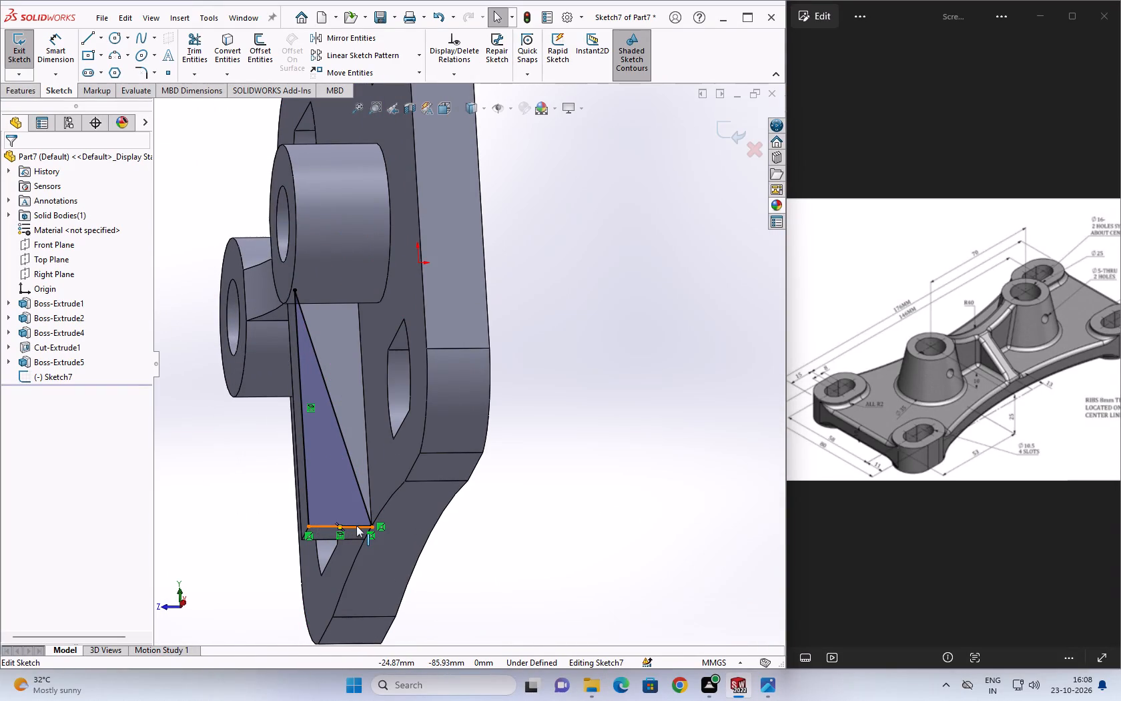
{"action": "scroll", "coordinate": [360, 531], "scroll_direction": "down", "scroll_amount": 3}
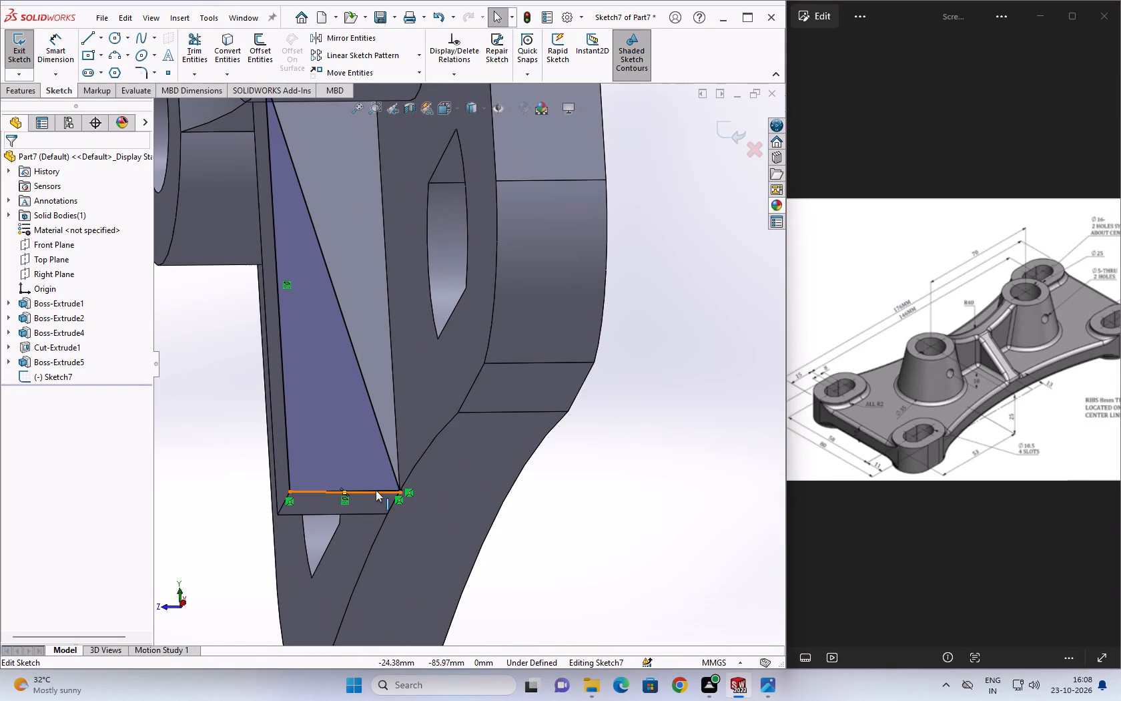
{"action": "left_click", "coordinate": [385, 493]}
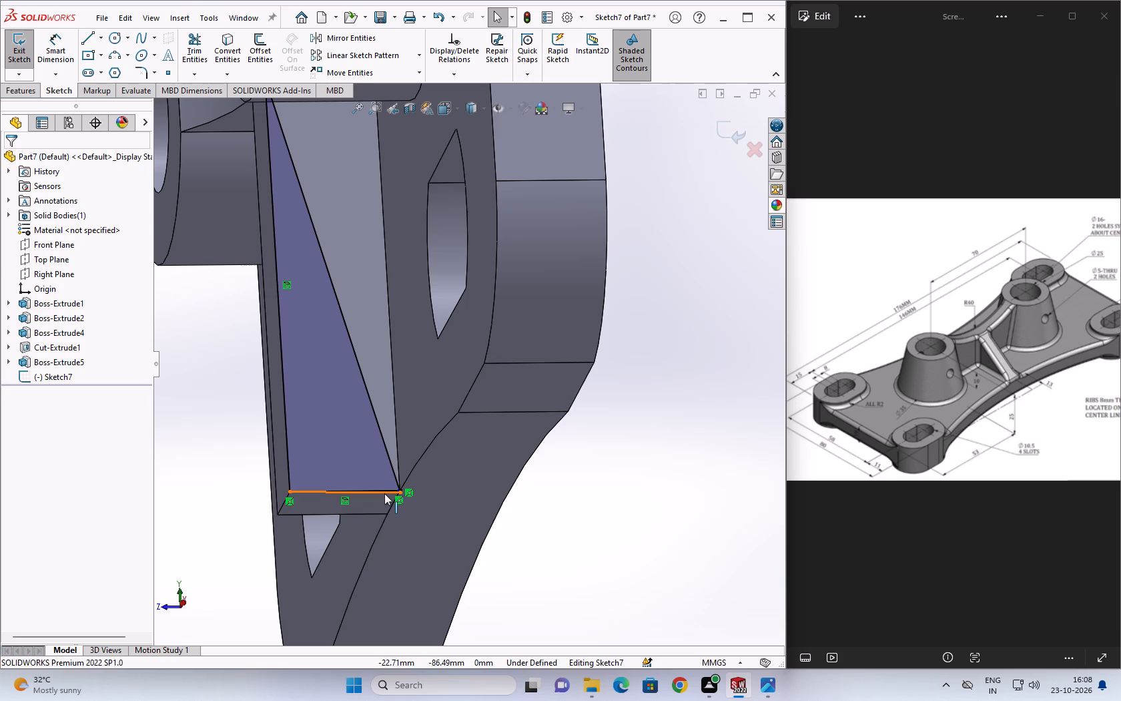
{"action": "key", "text": "Delete"}
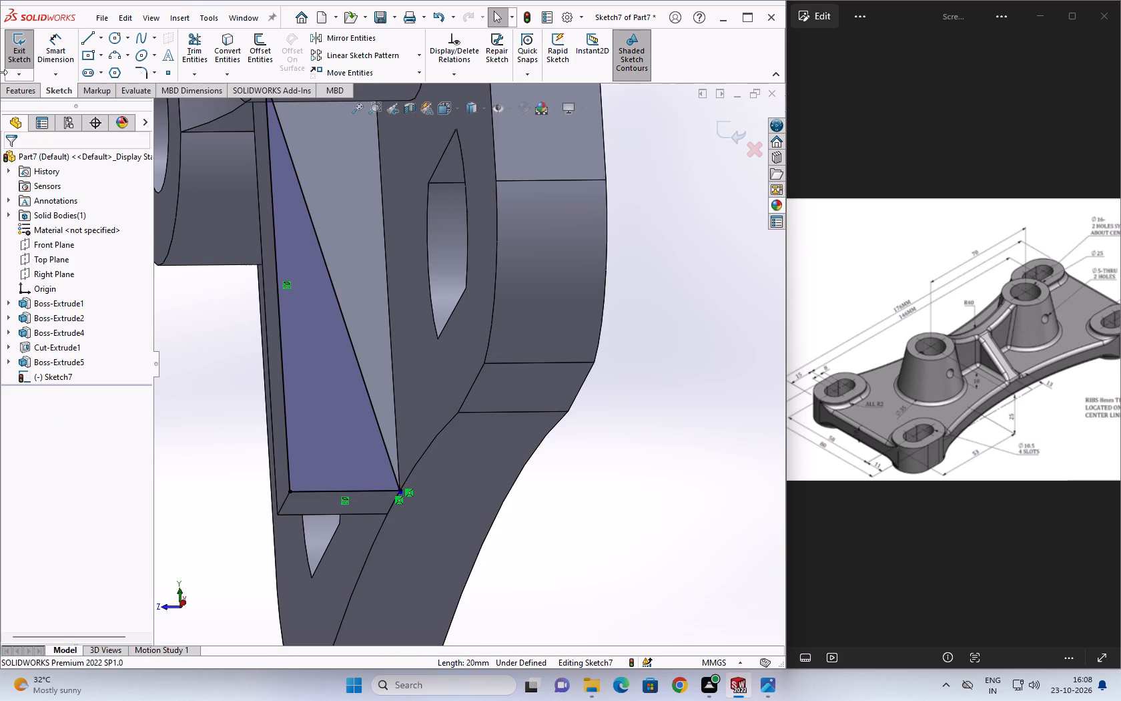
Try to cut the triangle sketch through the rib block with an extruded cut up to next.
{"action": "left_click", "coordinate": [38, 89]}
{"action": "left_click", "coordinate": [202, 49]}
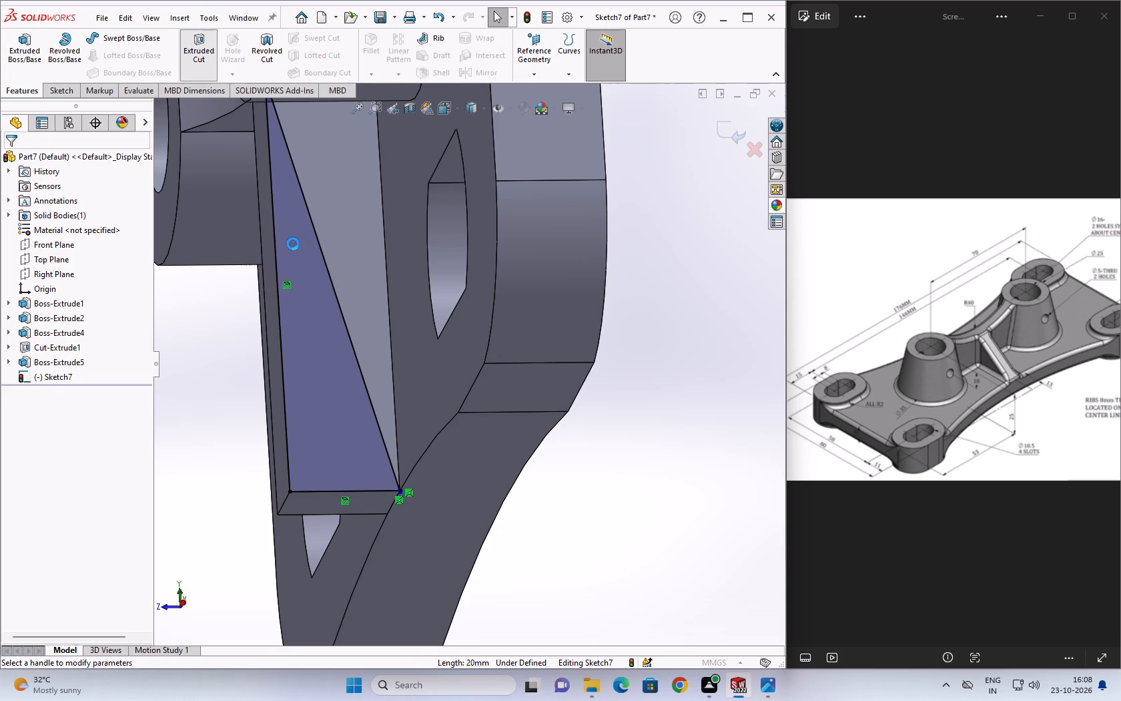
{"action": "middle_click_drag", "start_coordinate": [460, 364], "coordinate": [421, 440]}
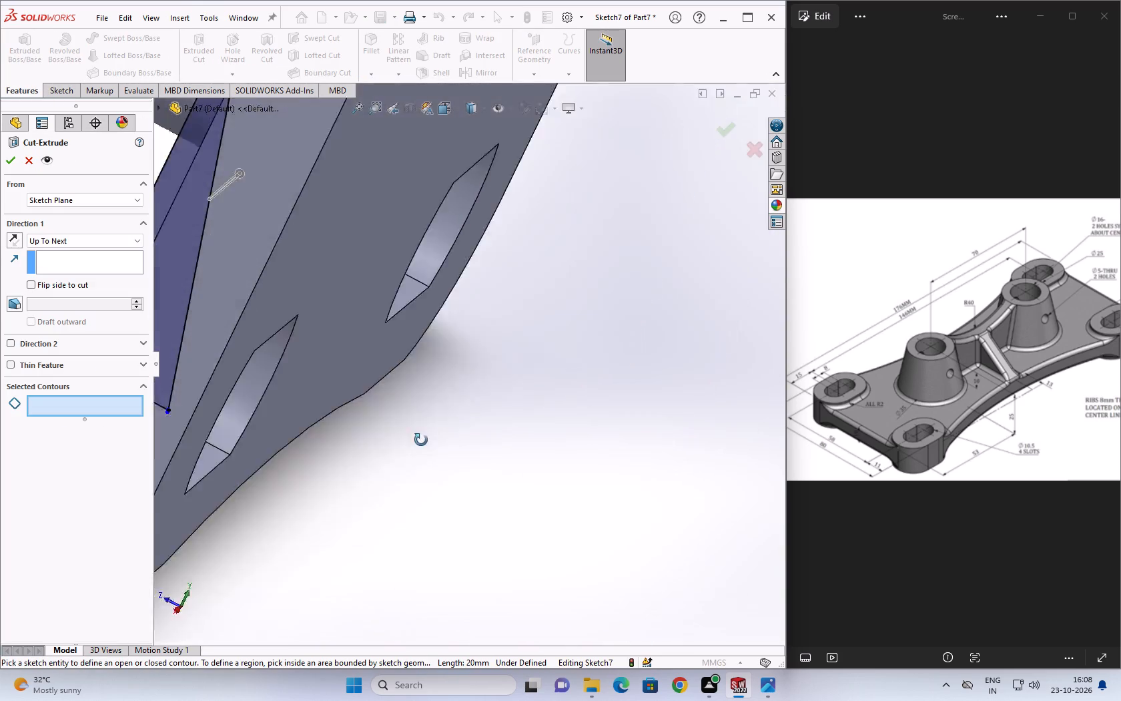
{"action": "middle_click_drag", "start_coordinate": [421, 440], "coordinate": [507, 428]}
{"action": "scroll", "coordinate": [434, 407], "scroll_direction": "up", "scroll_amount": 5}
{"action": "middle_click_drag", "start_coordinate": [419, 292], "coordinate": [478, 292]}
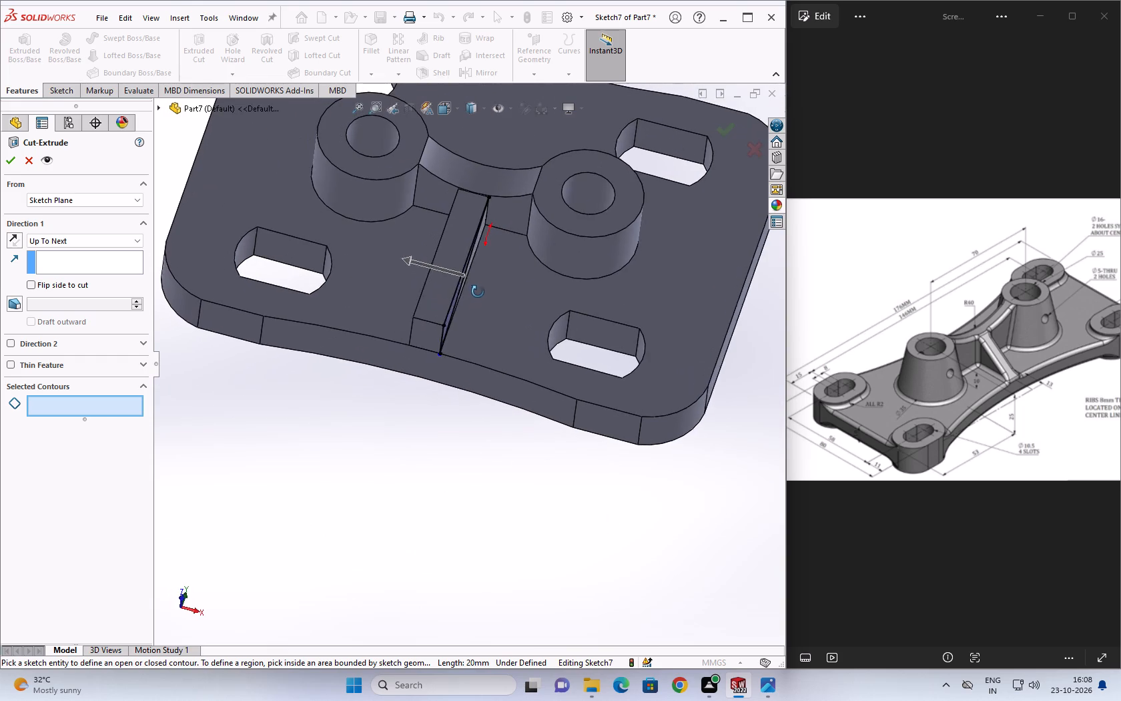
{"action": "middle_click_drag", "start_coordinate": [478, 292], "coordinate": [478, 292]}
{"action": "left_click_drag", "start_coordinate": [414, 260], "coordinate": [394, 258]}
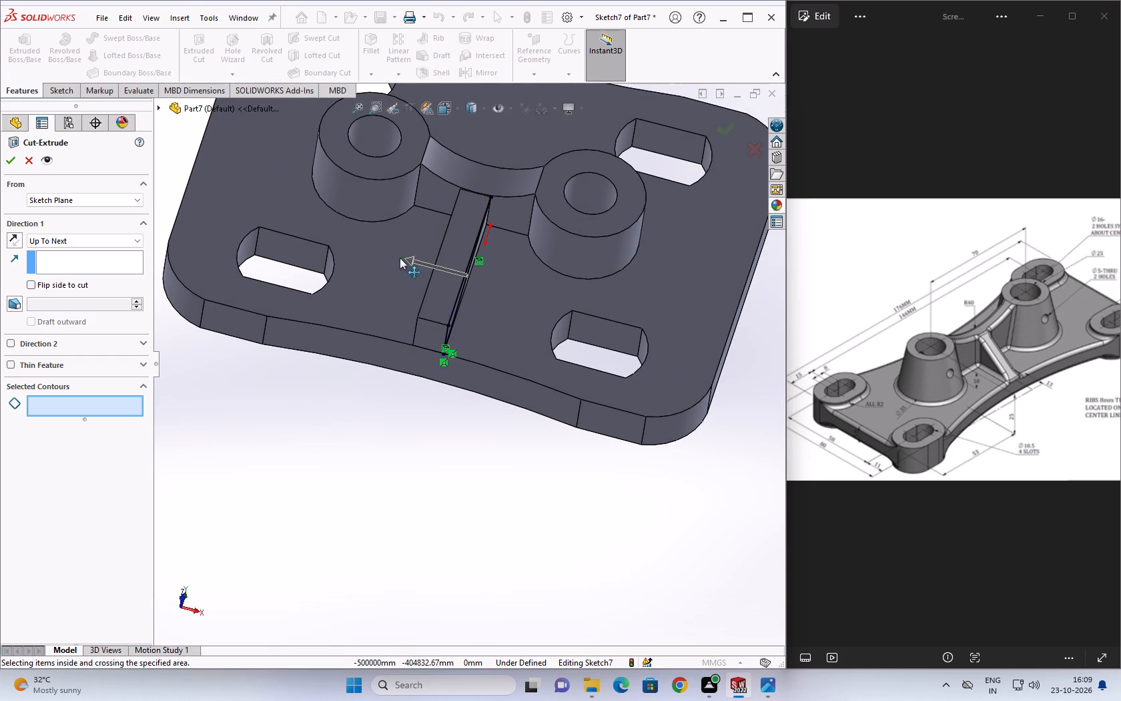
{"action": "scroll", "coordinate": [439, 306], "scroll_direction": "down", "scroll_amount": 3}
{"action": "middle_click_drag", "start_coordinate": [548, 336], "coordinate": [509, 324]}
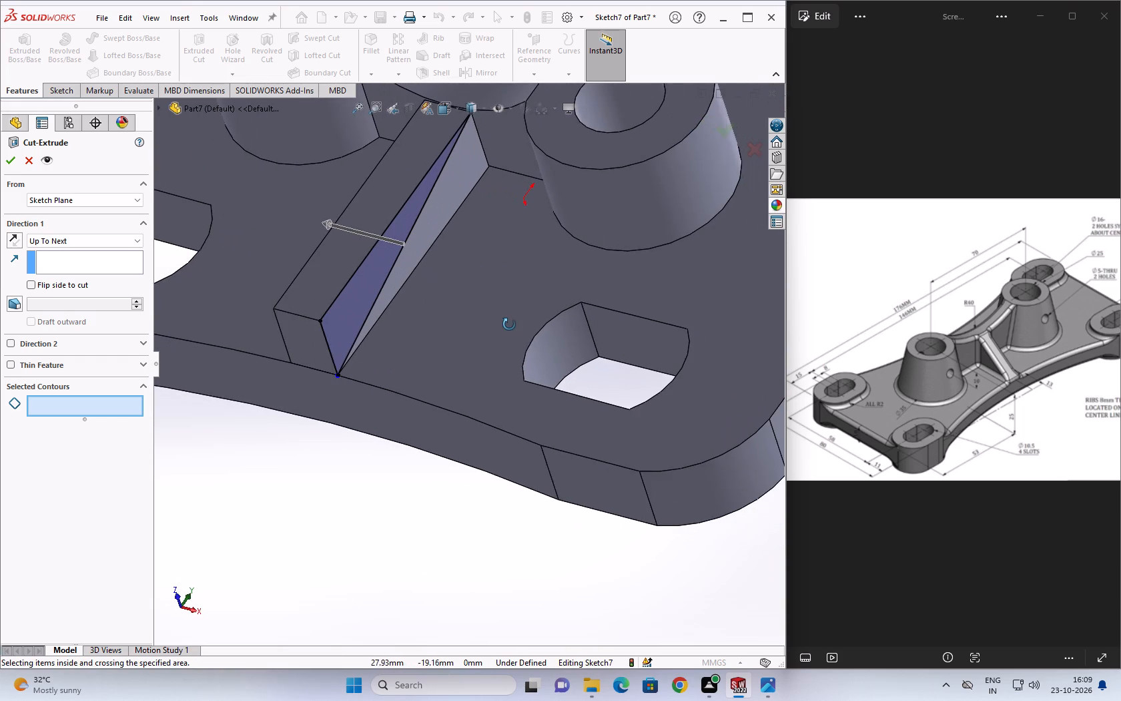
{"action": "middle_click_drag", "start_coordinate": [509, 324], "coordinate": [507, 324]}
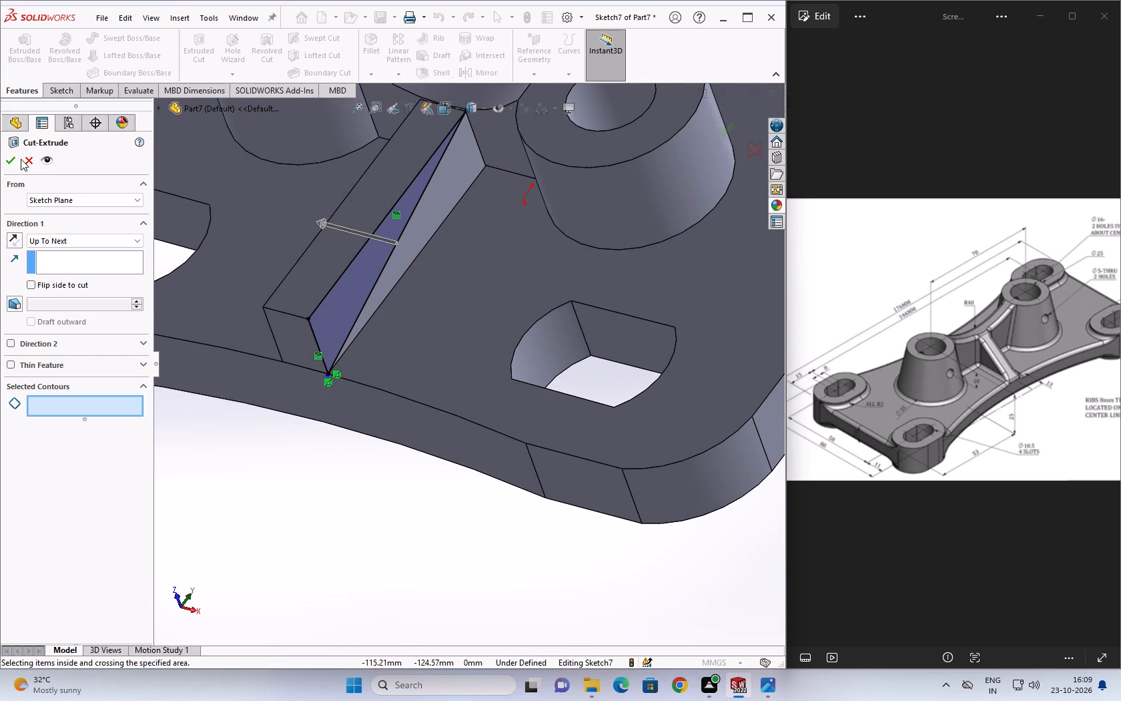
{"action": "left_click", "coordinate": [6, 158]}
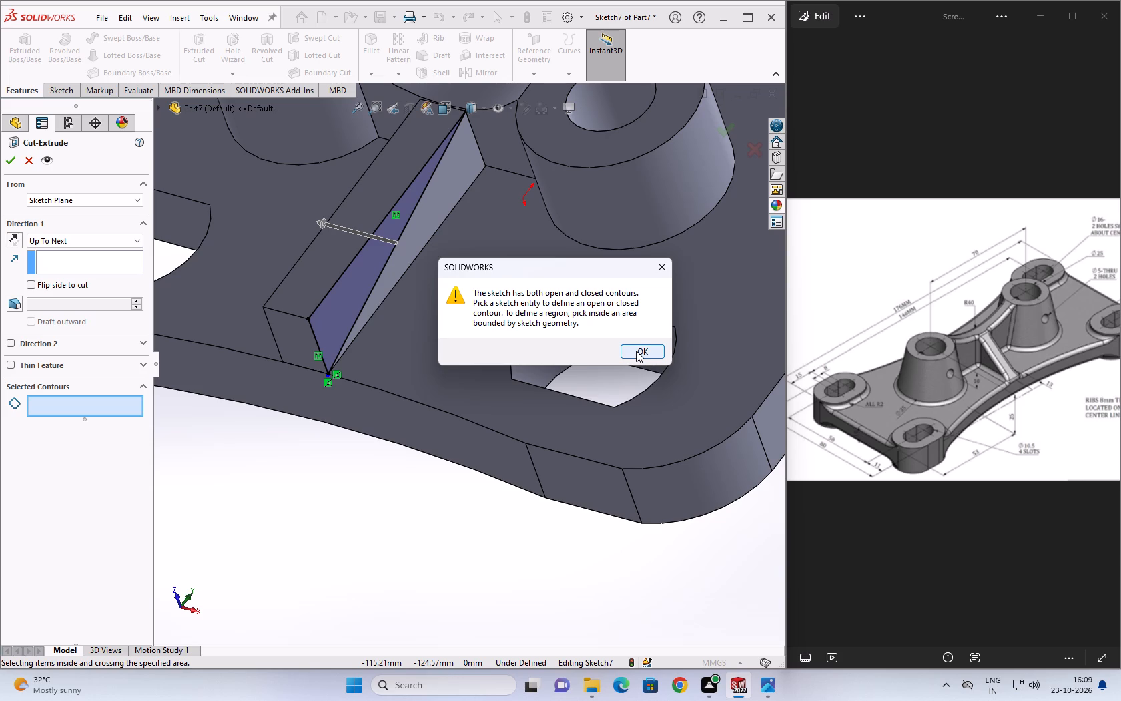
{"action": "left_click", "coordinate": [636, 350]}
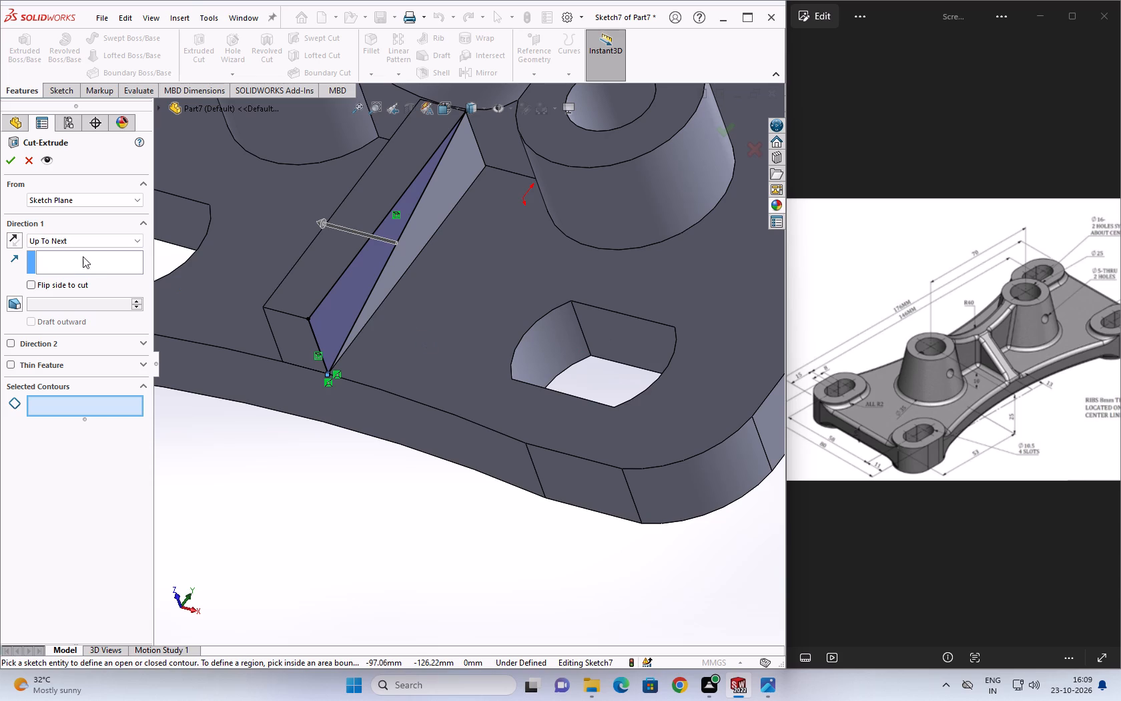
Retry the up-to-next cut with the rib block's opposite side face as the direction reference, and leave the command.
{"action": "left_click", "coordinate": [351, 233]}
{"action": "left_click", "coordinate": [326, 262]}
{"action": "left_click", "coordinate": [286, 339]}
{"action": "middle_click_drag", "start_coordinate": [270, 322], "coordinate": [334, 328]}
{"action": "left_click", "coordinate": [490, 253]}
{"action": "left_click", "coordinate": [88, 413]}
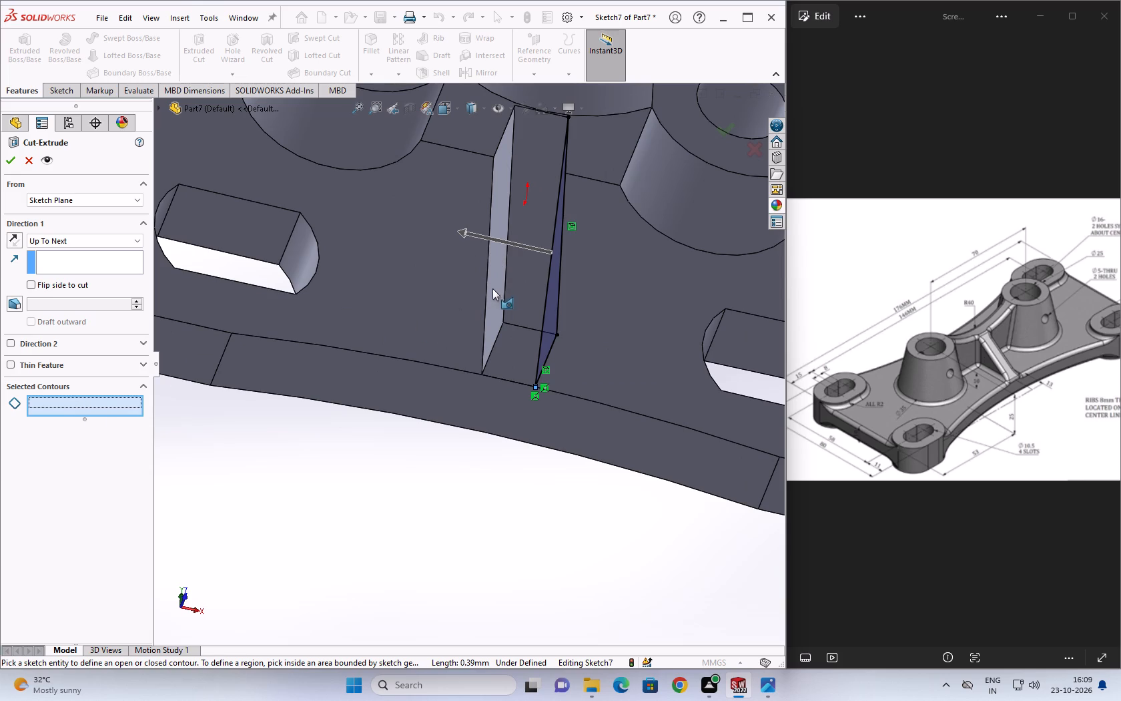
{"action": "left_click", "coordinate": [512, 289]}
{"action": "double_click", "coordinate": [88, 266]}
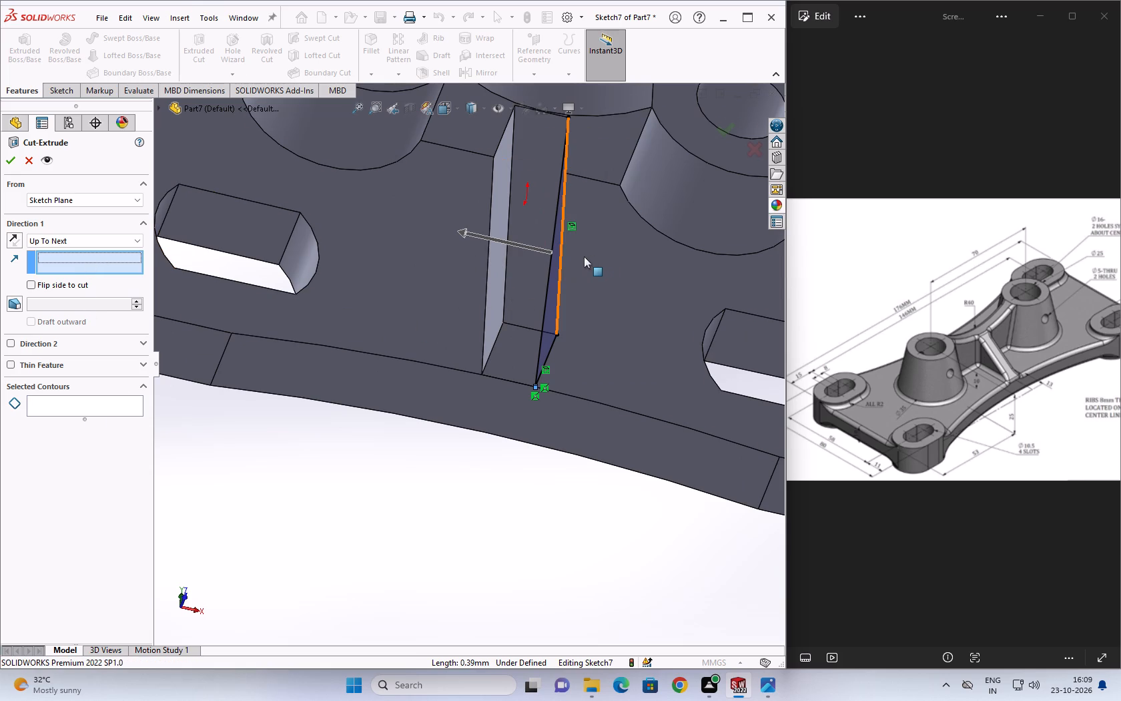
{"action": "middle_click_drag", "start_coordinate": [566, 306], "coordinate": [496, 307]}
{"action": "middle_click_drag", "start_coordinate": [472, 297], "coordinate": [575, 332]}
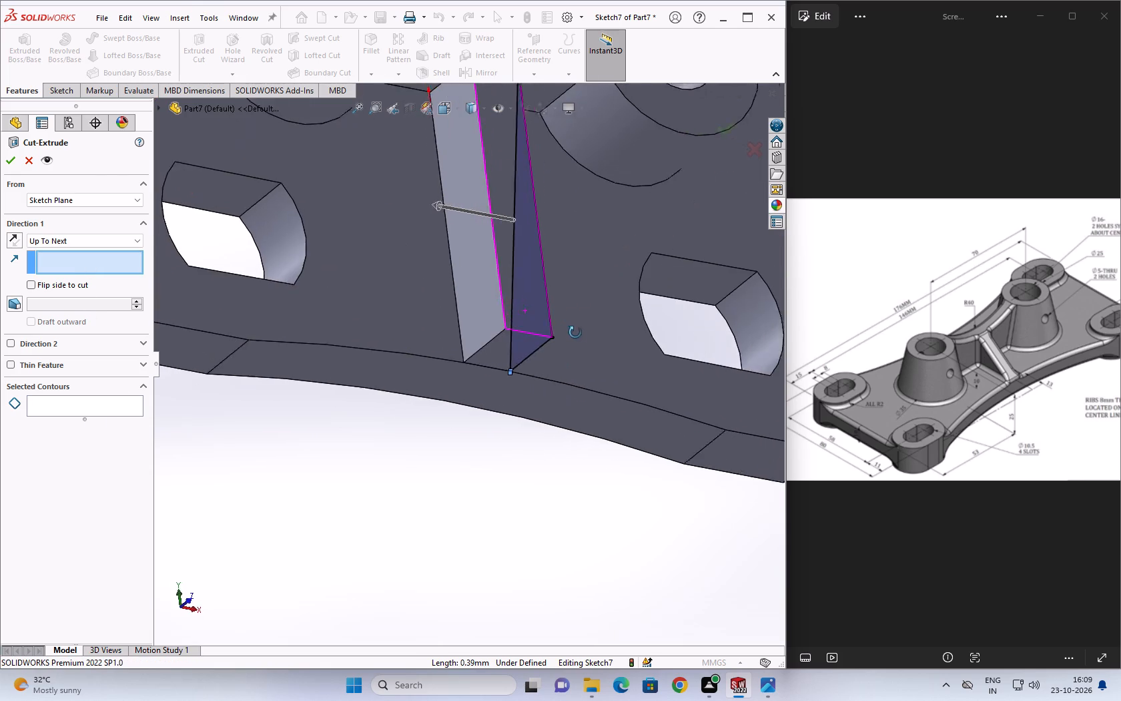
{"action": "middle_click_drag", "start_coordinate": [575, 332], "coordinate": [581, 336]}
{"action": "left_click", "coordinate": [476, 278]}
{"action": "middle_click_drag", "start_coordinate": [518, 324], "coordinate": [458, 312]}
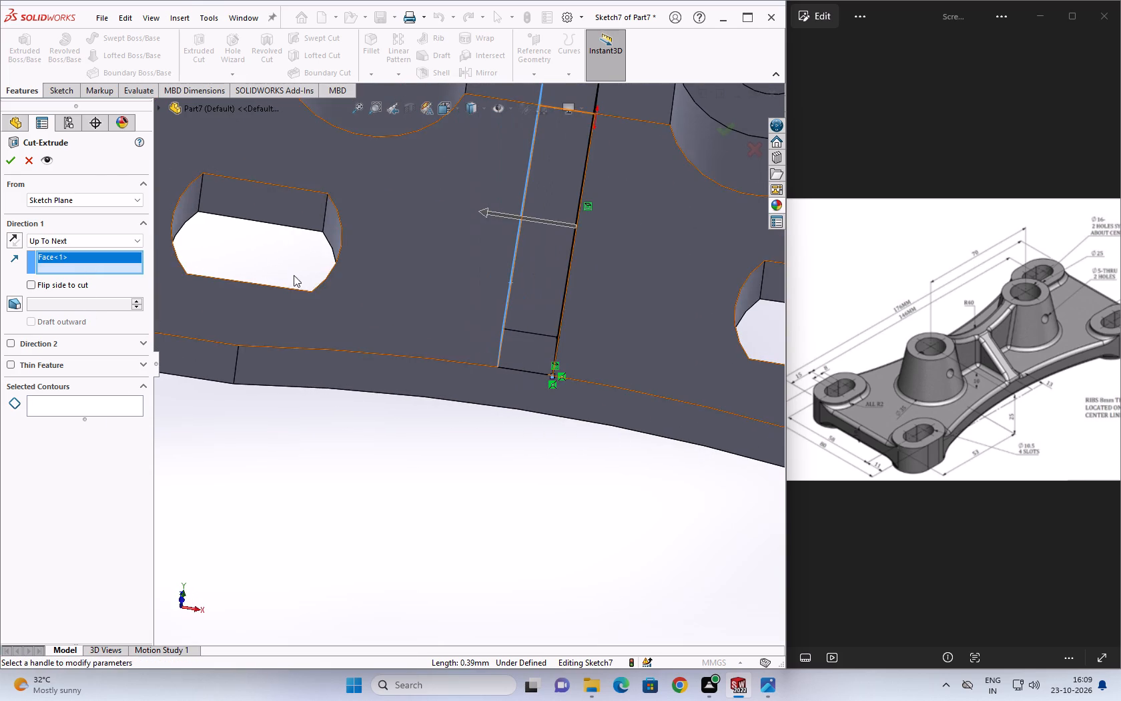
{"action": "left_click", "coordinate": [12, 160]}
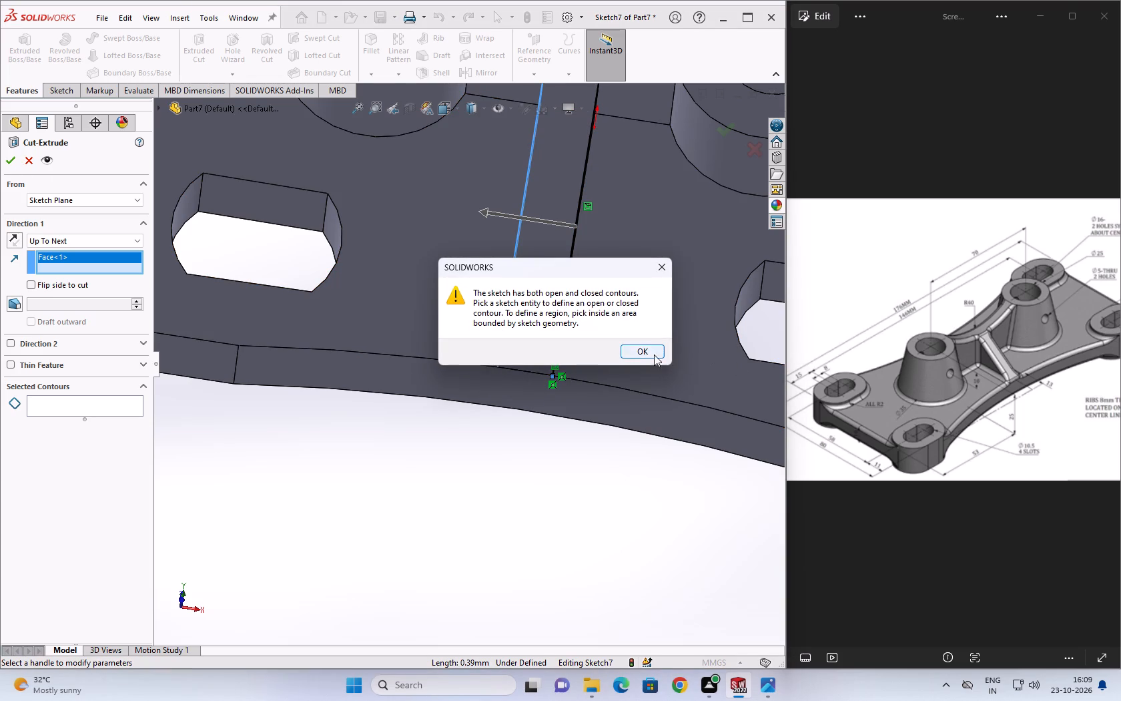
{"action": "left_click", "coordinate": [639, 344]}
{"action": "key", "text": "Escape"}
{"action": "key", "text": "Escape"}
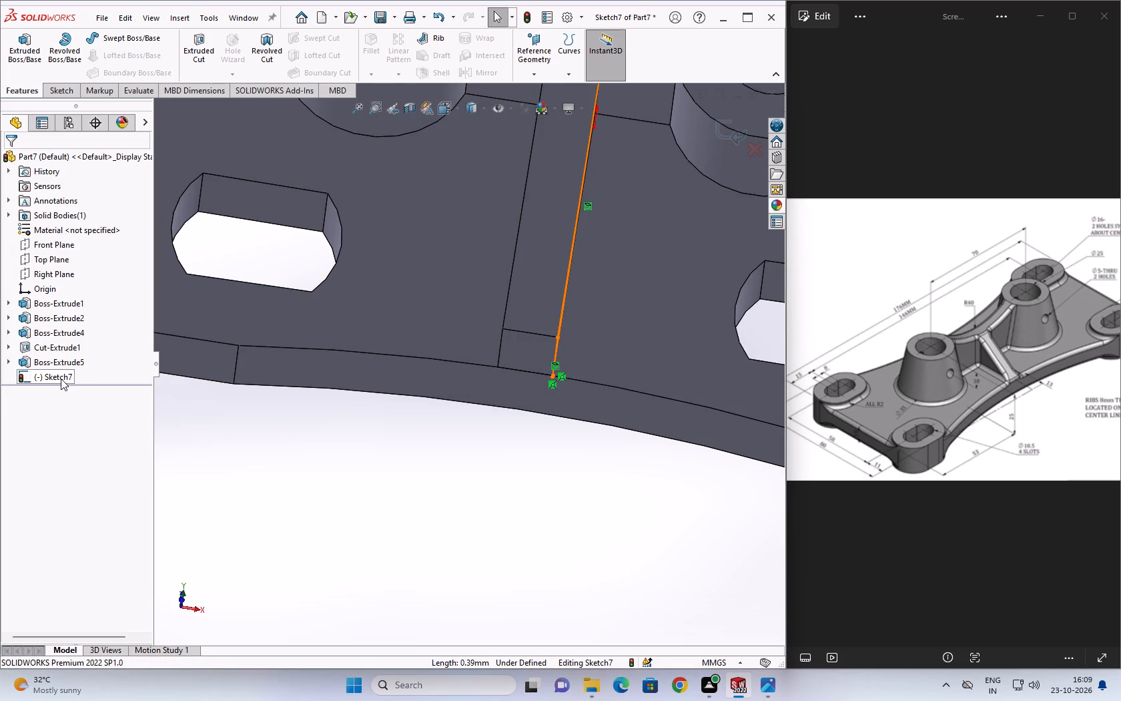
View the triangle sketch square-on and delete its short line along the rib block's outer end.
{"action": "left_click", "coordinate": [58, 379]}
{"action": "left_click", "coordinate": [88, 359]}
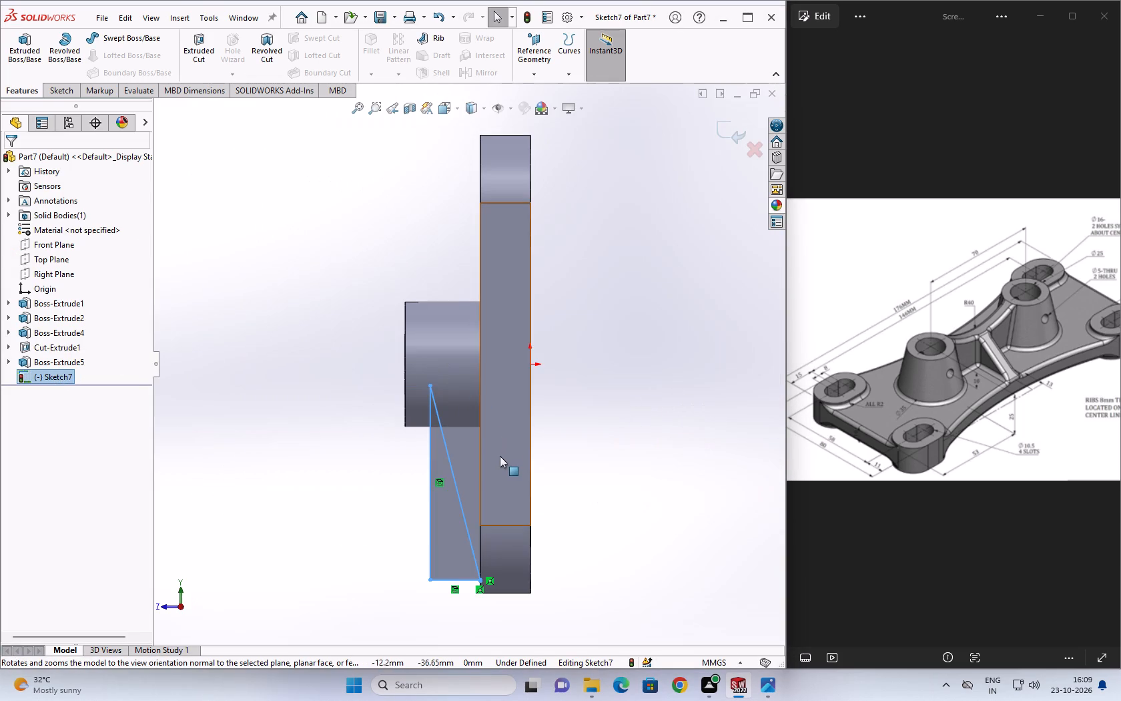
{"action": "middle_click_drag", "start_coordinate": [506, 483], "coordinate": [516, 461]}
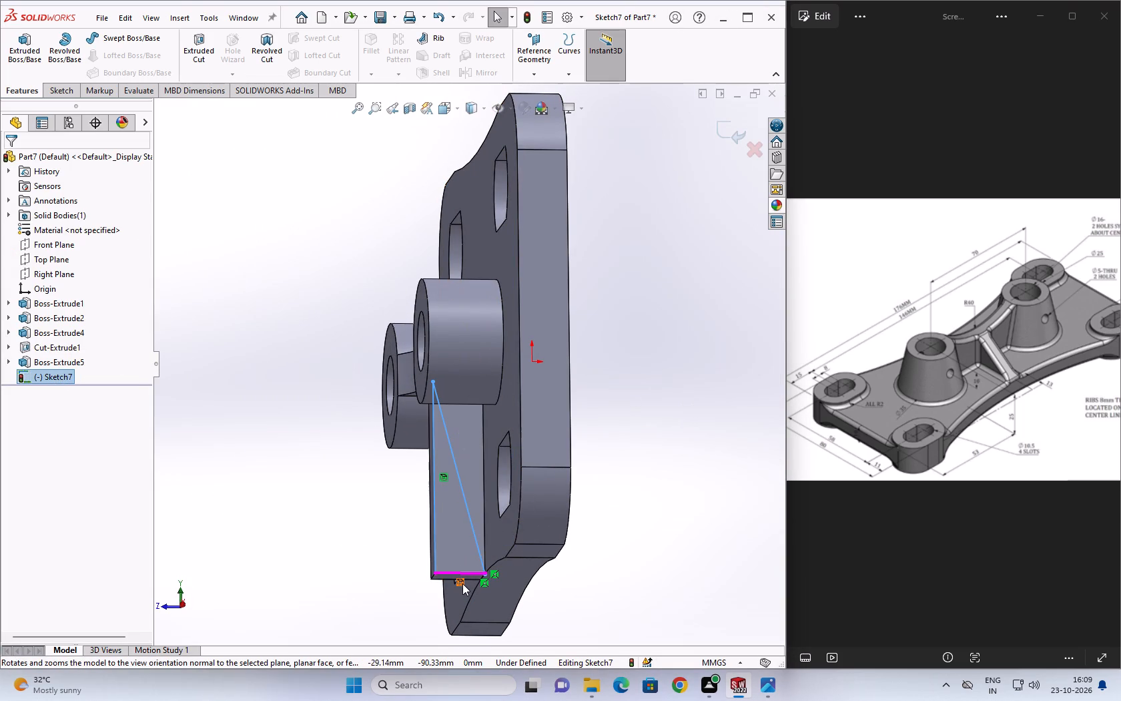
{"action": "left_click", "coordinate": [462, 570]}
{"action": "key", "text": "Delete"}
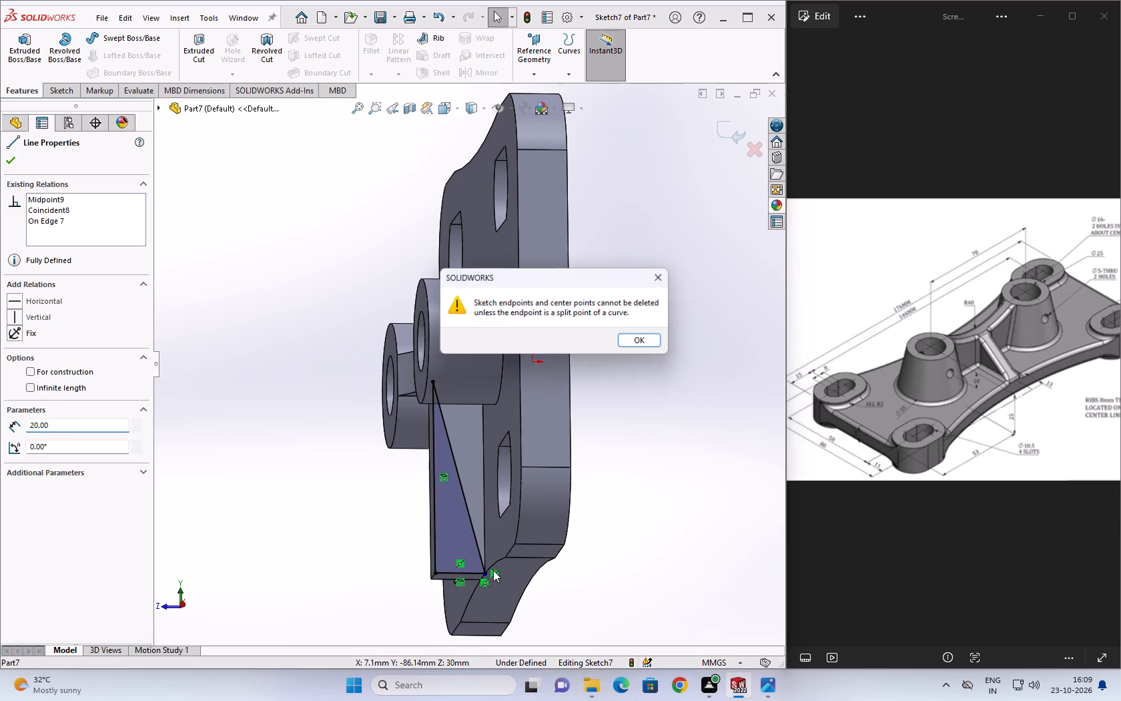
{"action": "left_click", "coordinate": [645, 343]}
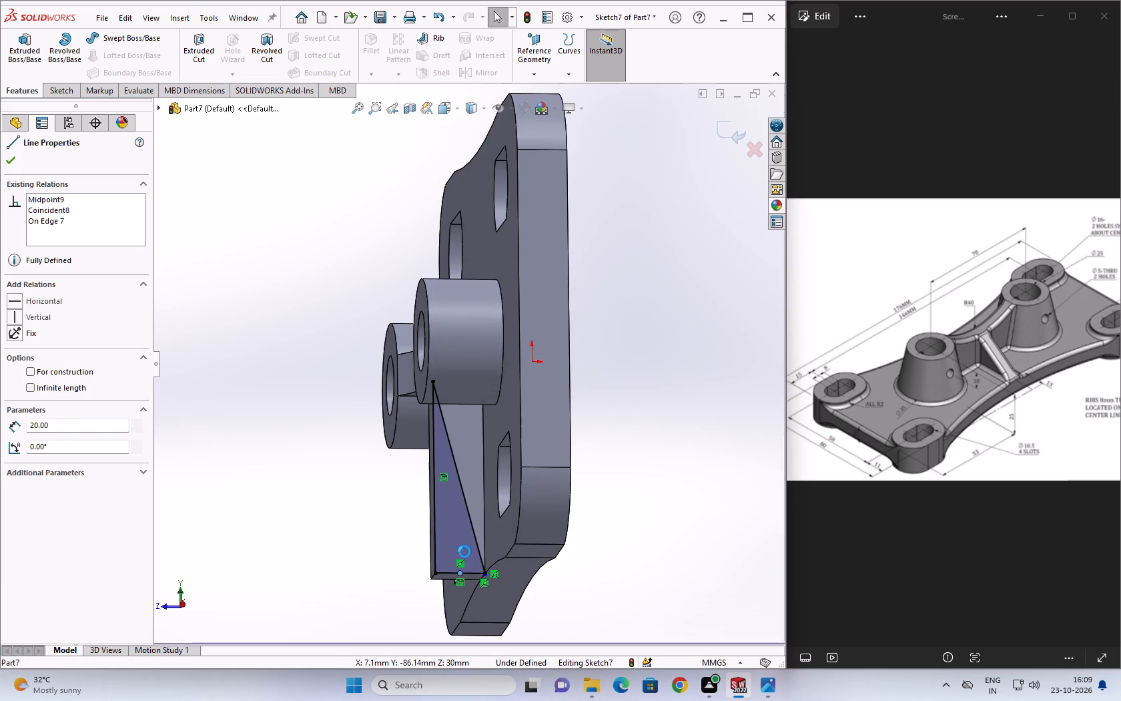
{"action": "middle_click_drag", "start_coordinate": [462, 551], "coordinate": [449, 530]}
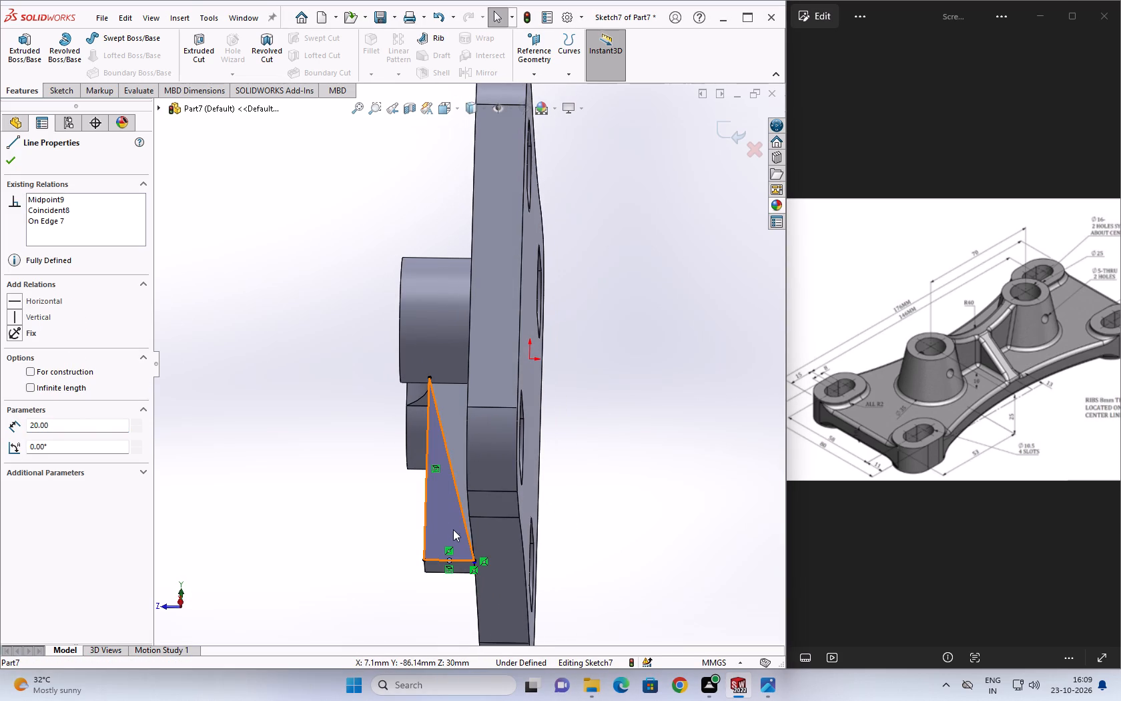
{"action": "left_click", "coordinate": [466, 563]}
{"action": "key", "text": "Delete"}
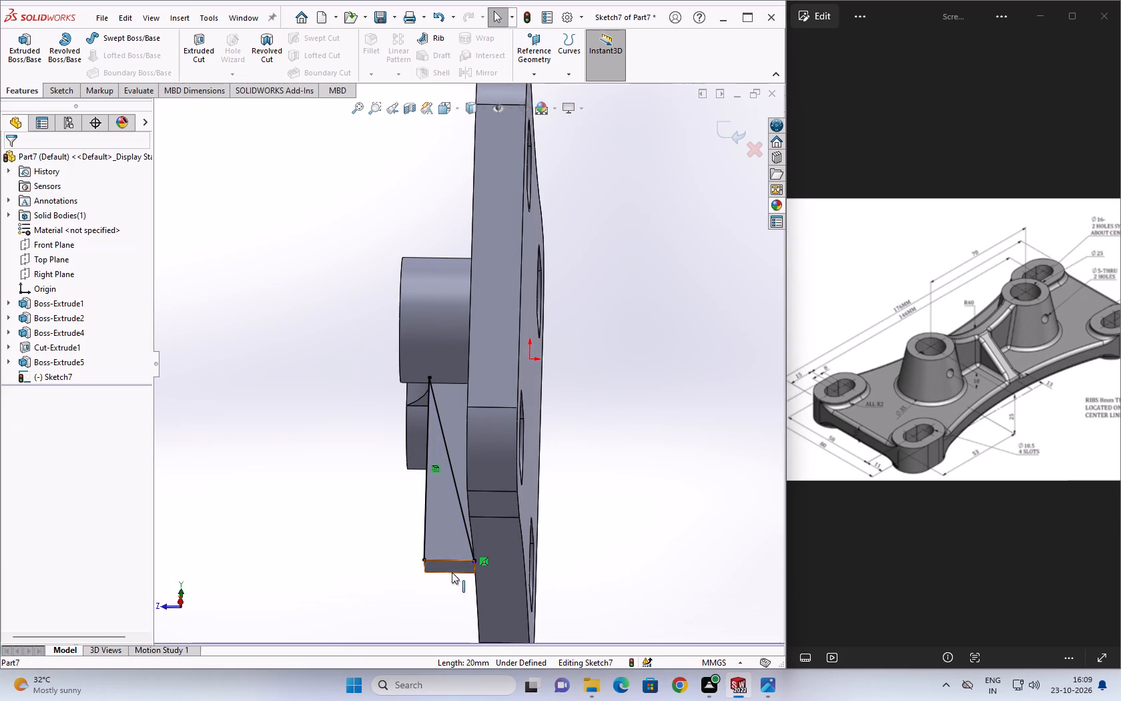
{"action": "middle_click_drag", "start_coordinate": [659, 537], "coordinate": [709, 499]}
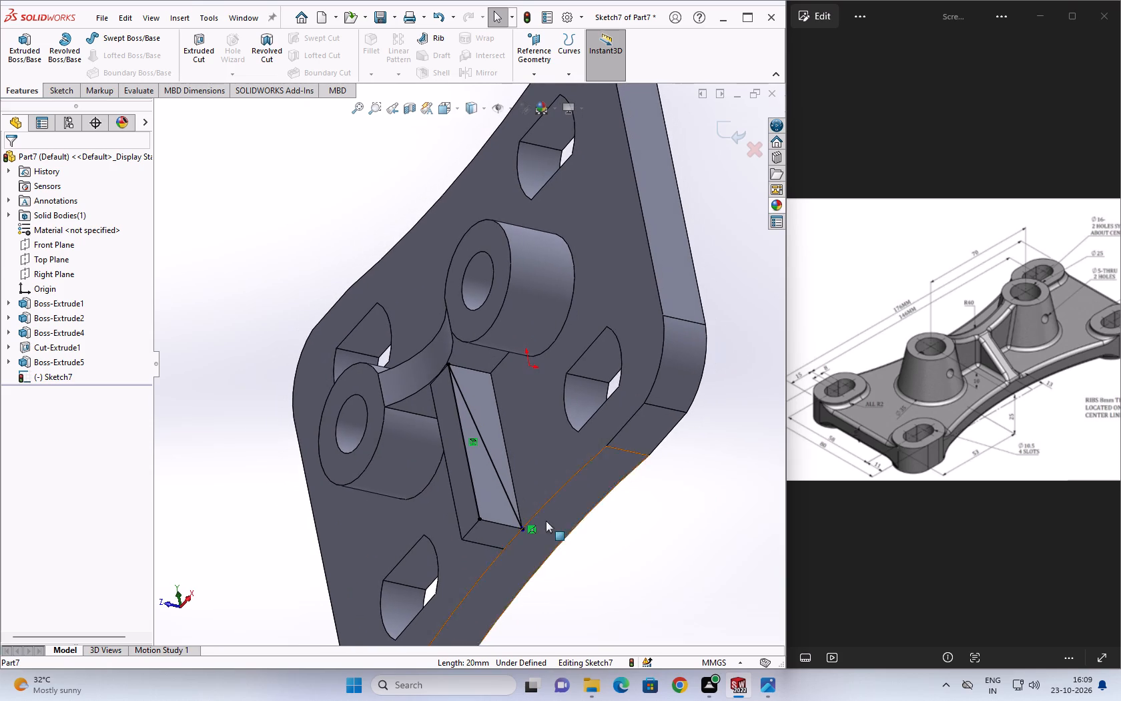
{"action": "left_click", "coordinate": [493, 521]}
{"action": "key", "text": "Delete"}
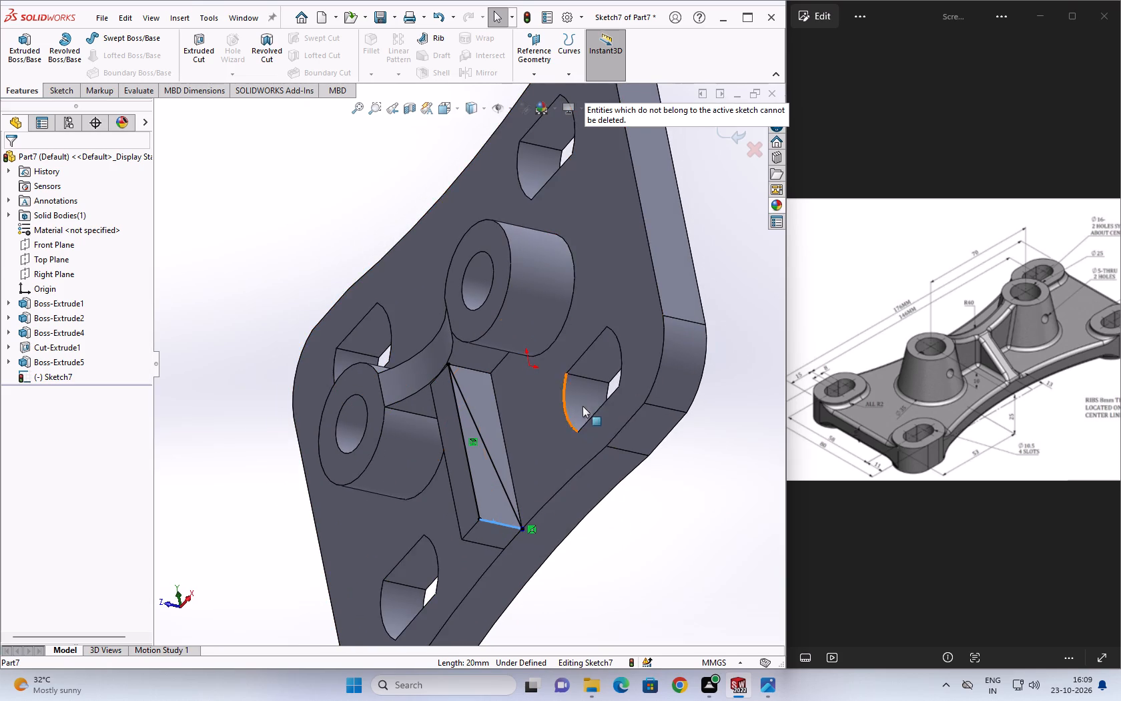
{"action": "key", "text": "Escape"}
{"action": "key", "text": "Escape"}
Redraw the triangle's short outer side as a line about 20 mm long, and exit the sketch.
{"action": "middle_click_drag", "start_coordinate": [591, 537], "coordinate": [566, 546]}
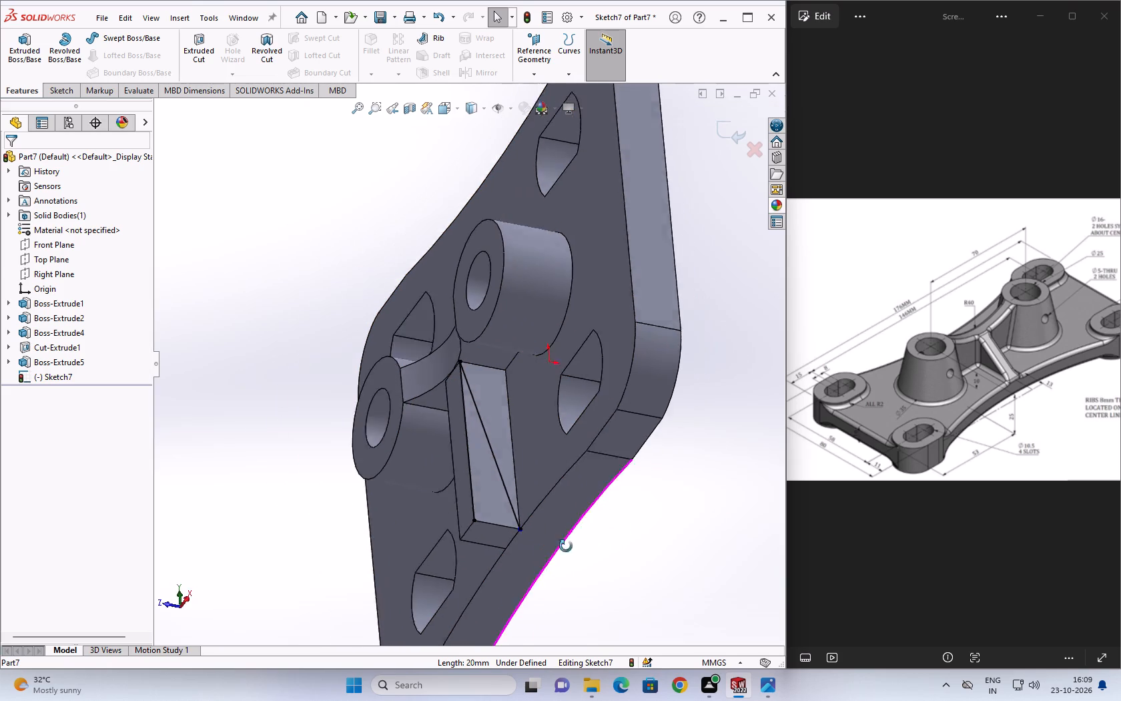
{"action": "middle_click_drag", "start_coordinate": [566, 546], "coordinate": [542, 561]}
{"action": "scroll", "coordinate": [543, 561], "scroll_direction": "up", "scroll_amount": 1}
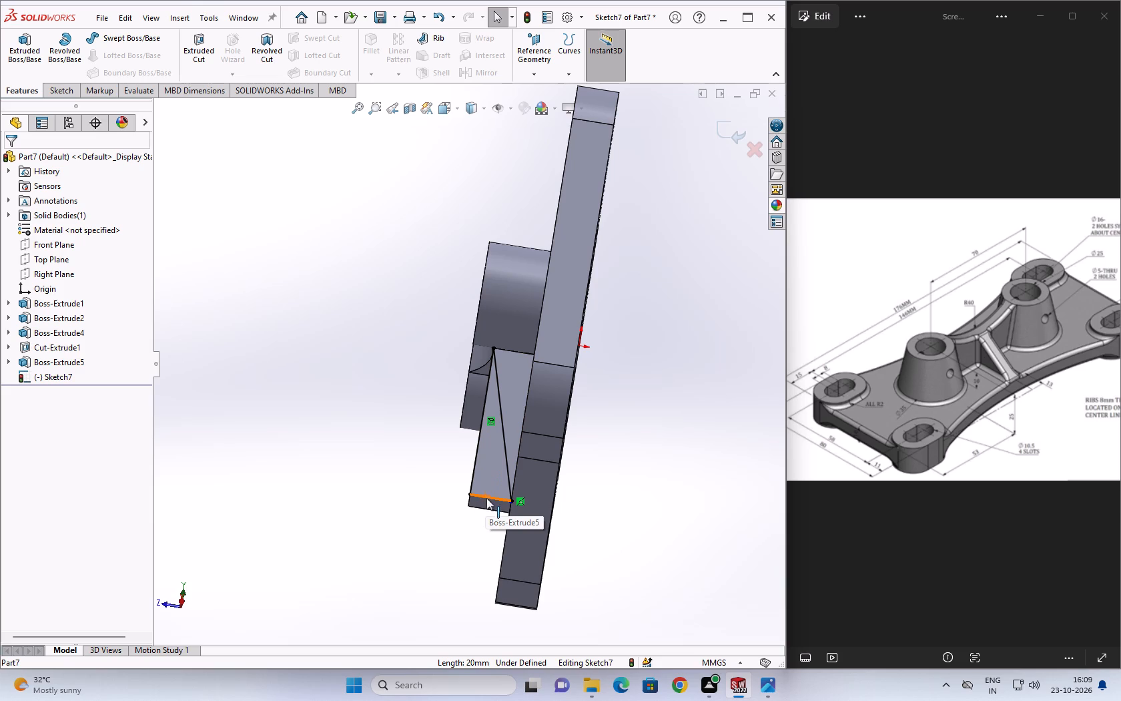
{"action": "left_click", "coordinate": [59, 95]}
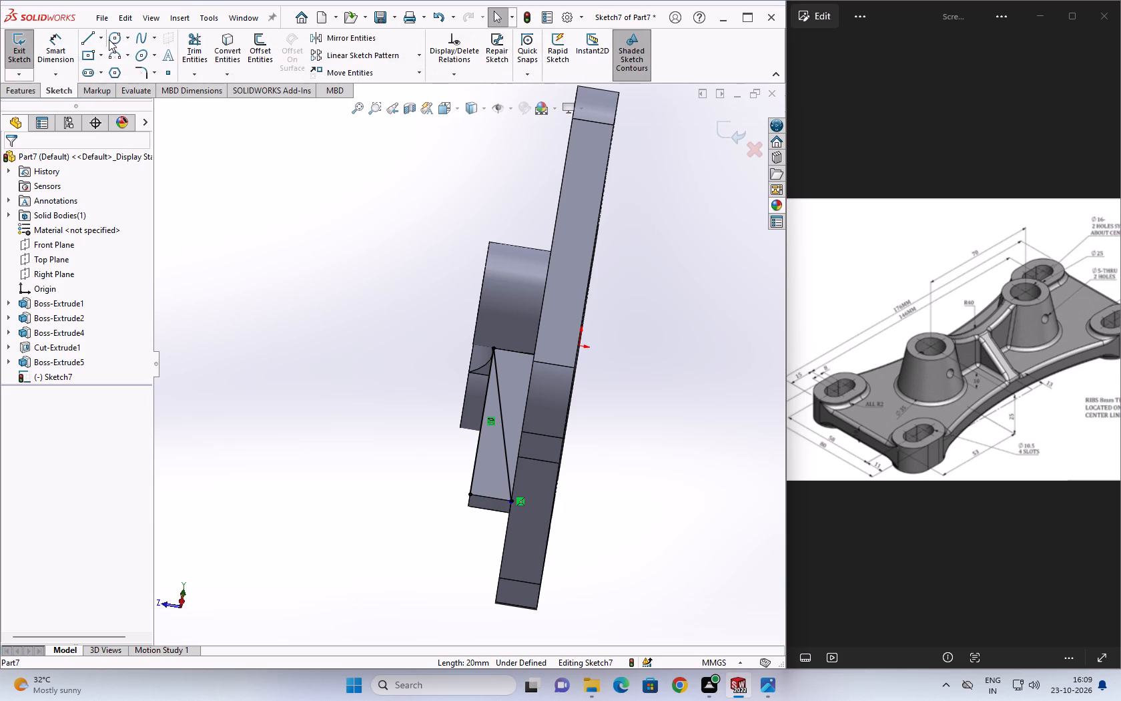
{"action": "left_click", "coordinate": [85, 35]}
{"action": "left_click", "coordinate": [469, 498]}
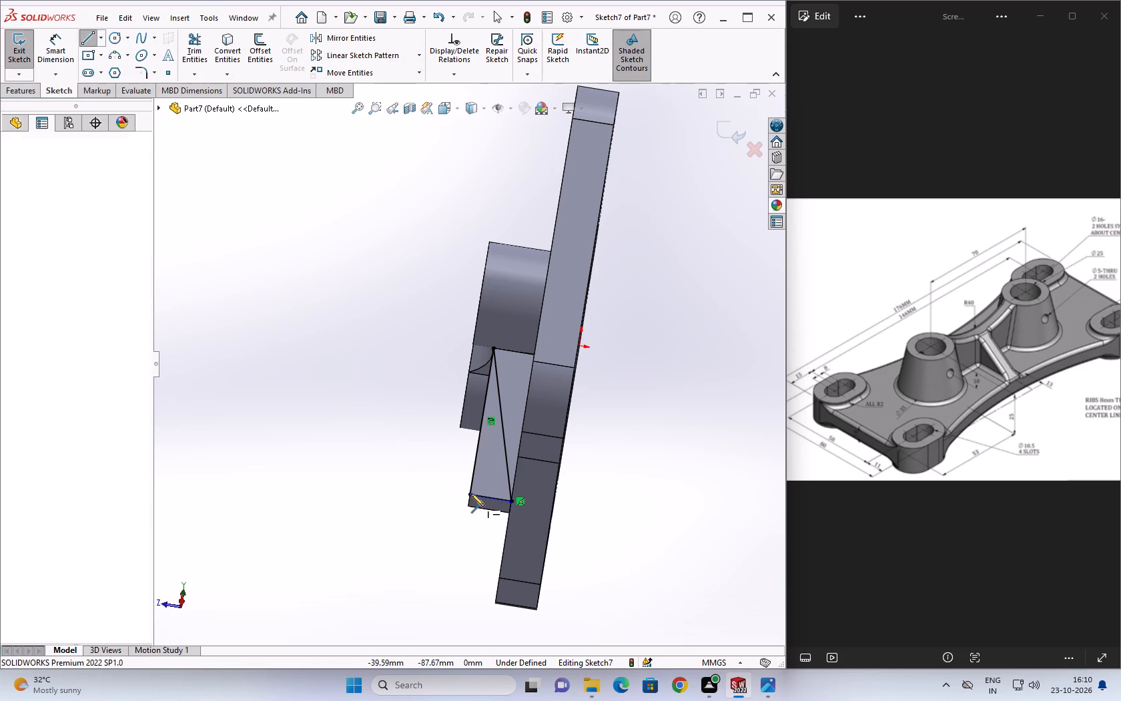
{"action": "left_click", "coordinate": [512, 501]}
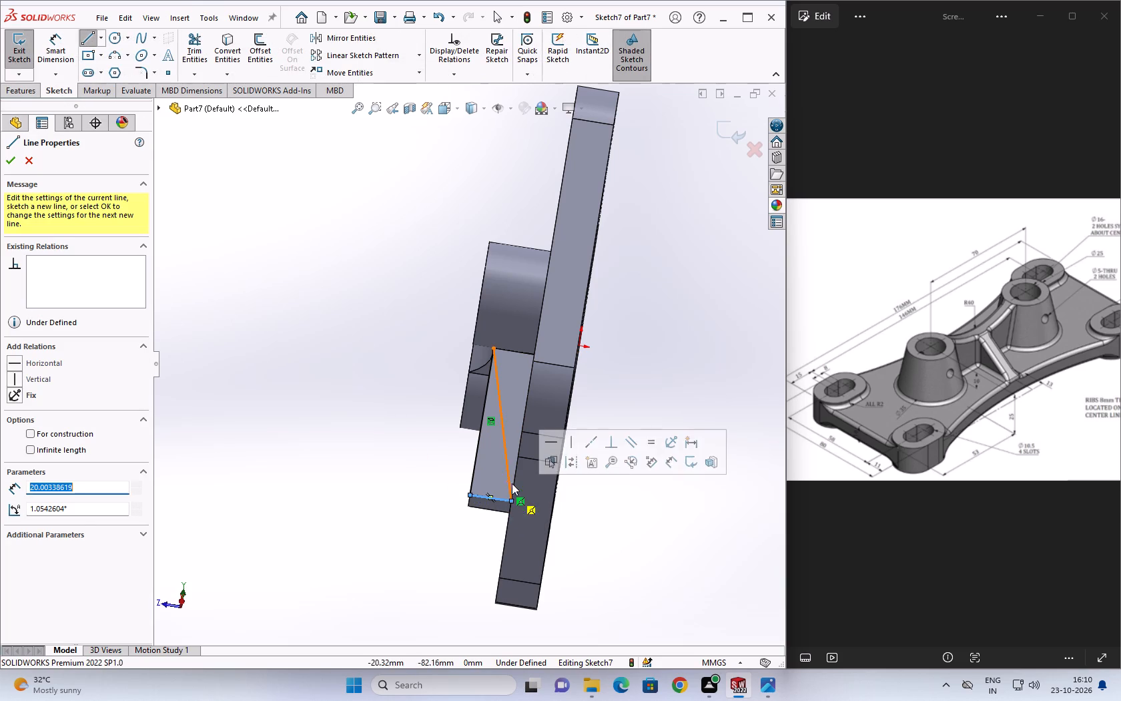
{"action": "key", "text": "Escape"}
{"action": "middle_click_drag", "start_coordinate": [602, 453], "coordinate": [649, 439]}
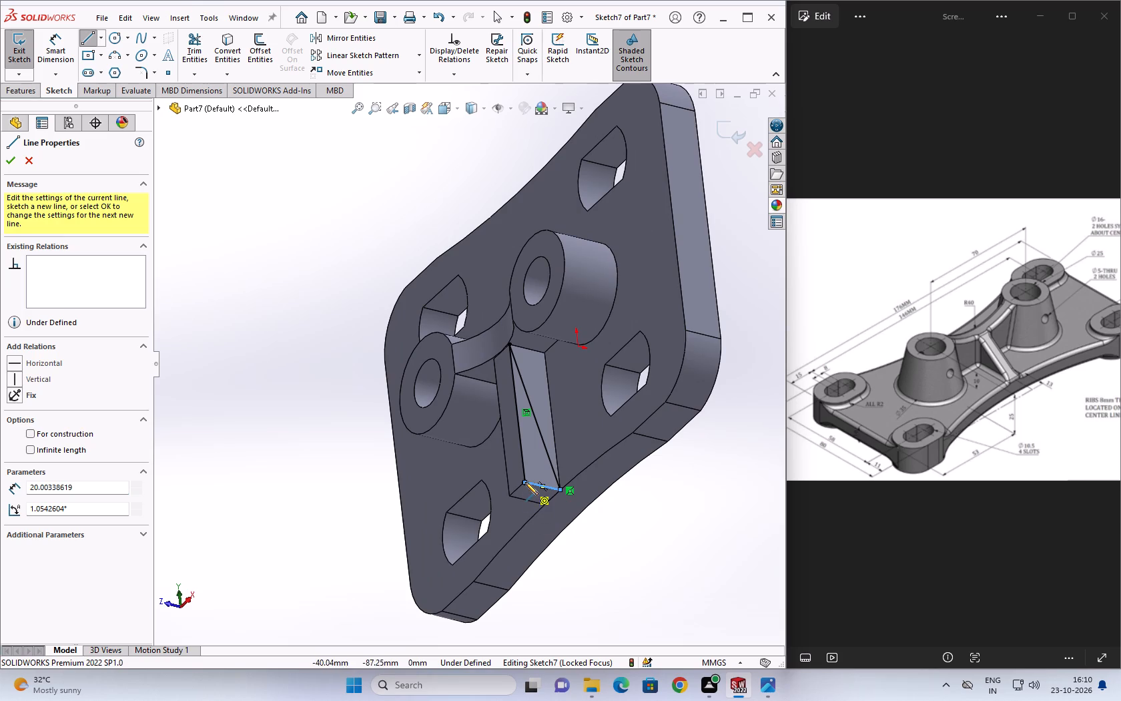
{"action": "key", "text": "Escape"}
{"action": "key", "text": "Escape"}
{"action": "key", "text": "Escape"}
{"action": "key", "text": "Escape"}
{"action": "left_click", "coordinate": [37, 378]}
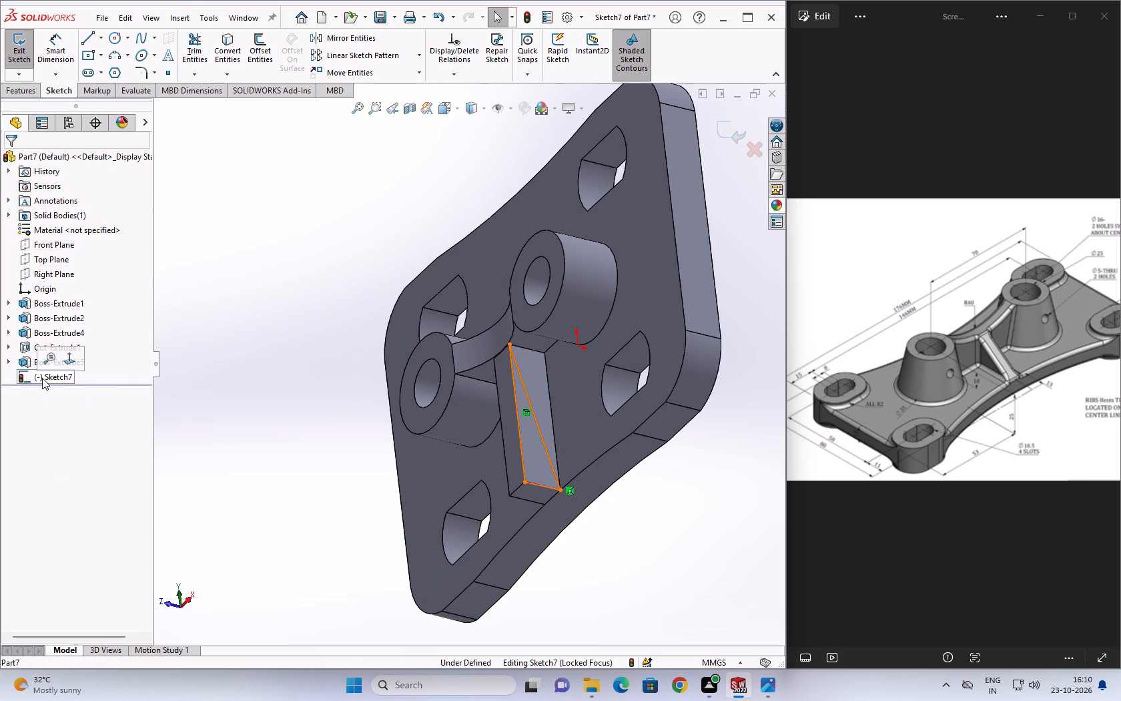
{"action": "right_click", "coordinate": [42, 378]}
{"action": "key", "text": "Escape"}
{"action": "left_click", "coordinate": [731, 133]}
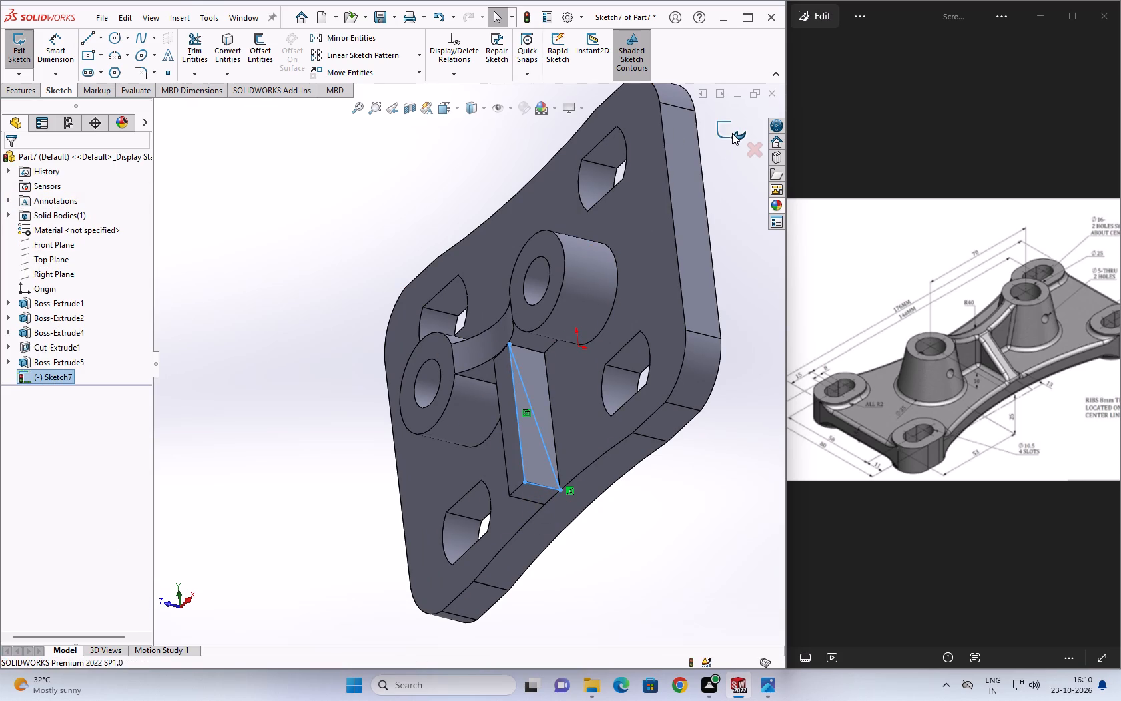
Delete the triangle sketch from the part.
{"action": "middle_click_drag", "start_coordinate": [575, 498], "coordinate": [551, 515]}
{"action": "scroll", "coordinate": [518, 489], "scroll_direction": "down", "scroll_amount": 6}
{"action": "left_click", "coordinate": [534, 466]}
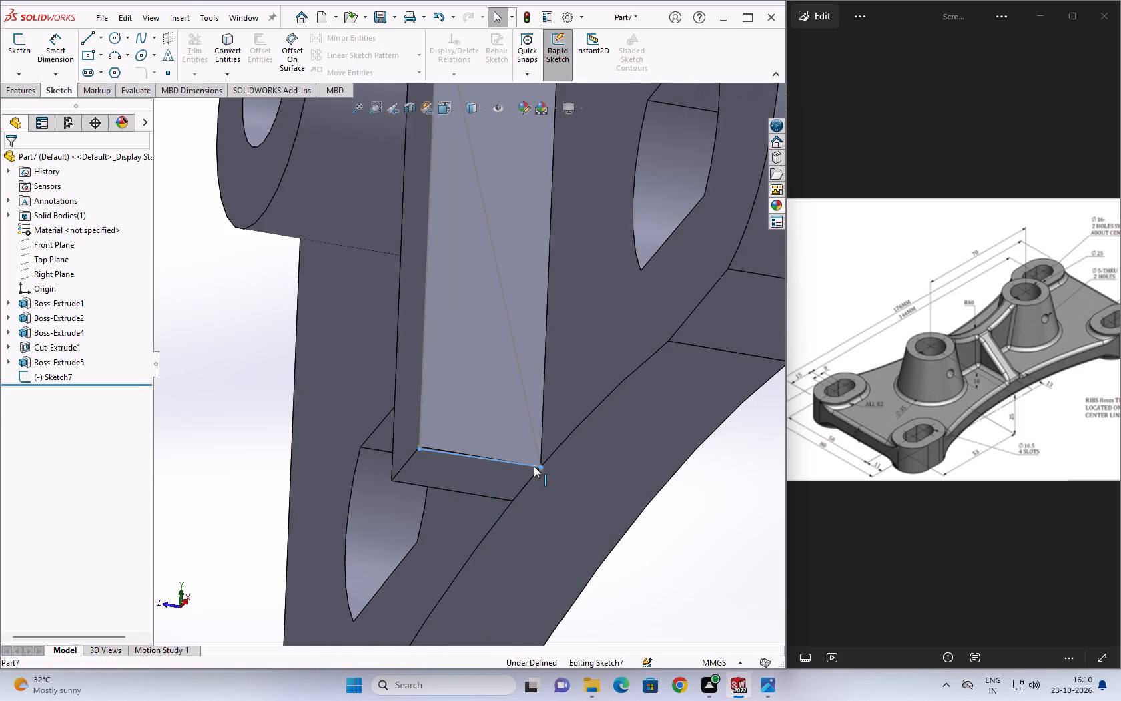
{"action": "key", "text": "Escape"}
{"action": "left_click", "coordinate": [41, 380]}
{"action": "right_click", "coordinate": [41, 377]}
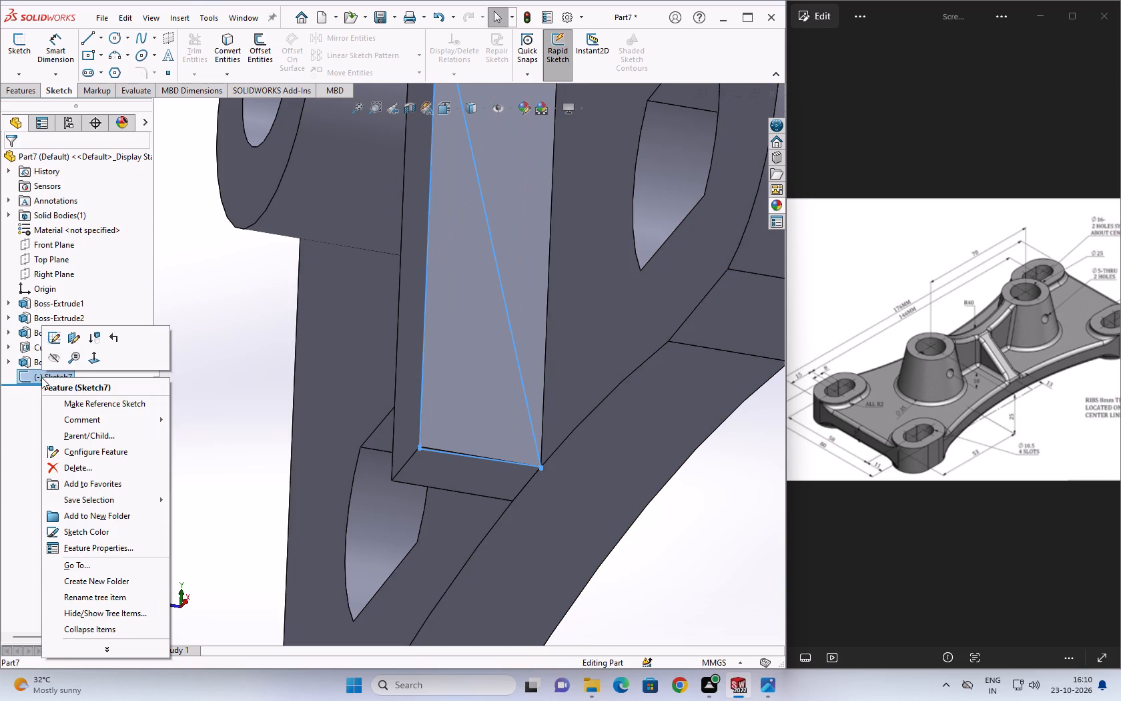
{"action": "left_click", "coordinate": [59, 471]}
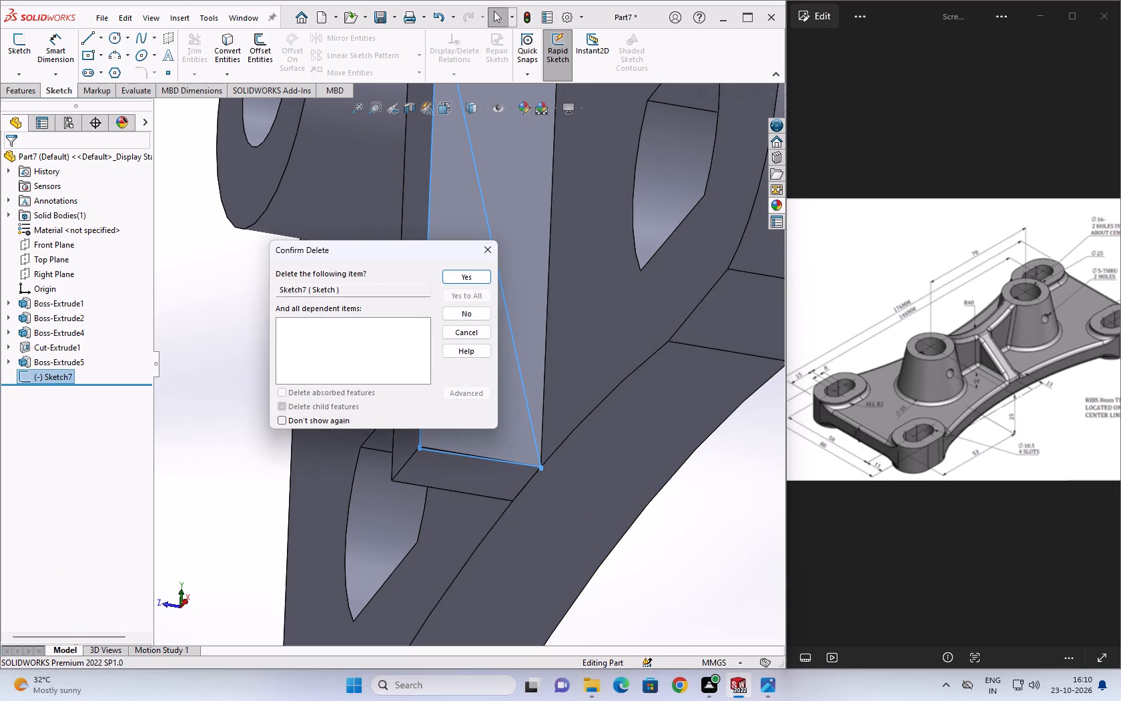
{"action": "left_click", "coordinate": [465, 282]}
{"action": "key", "text": "Escape"}
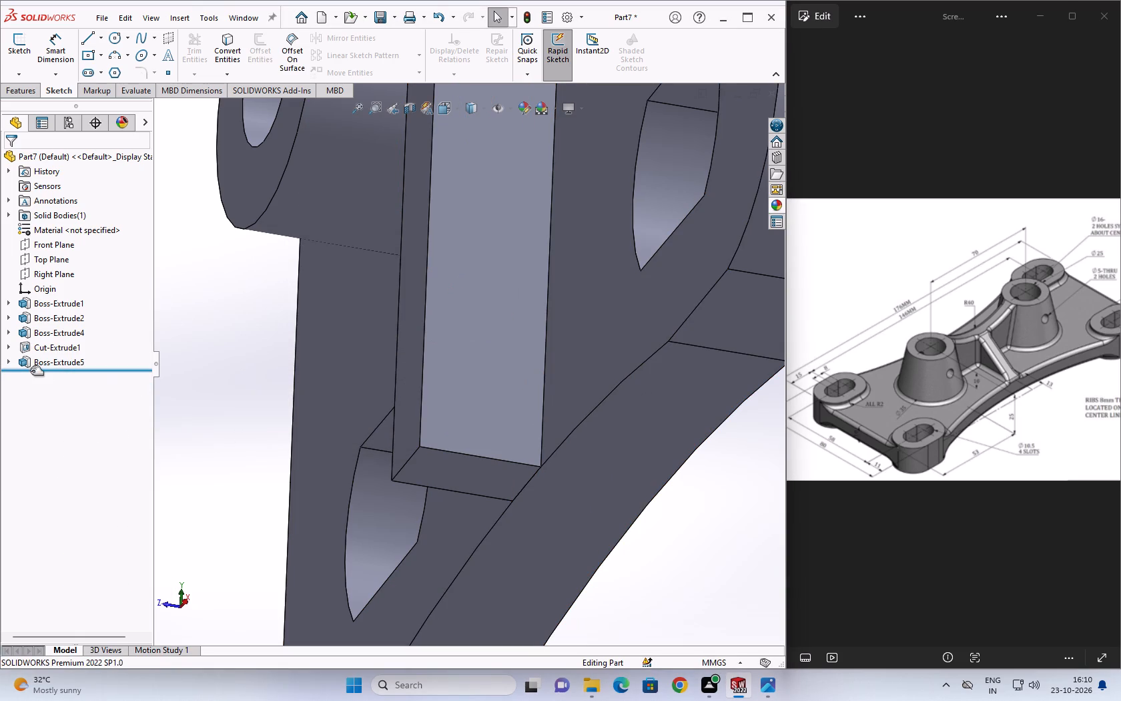
Start a sketch on the rib block's side face and convert the face's rectangular outline into sketch lines.
{"action": "left_click", "coordinate": [498, 338]}
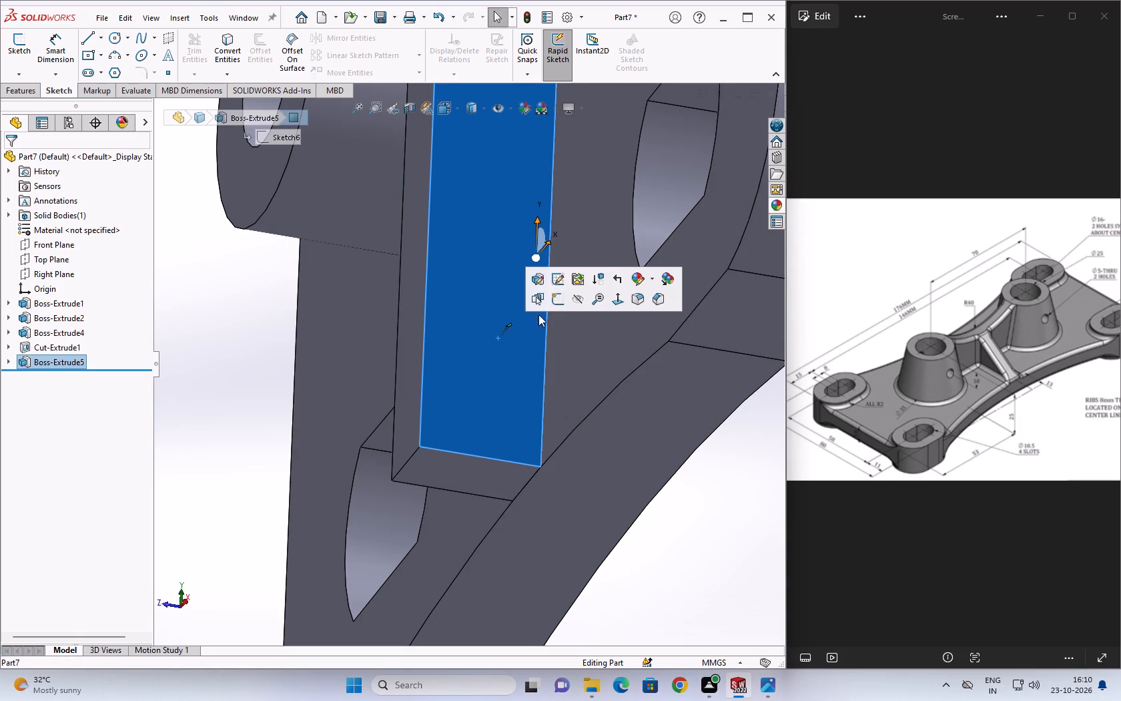
{"action": "left_click", "coordinate": [560, 301]}
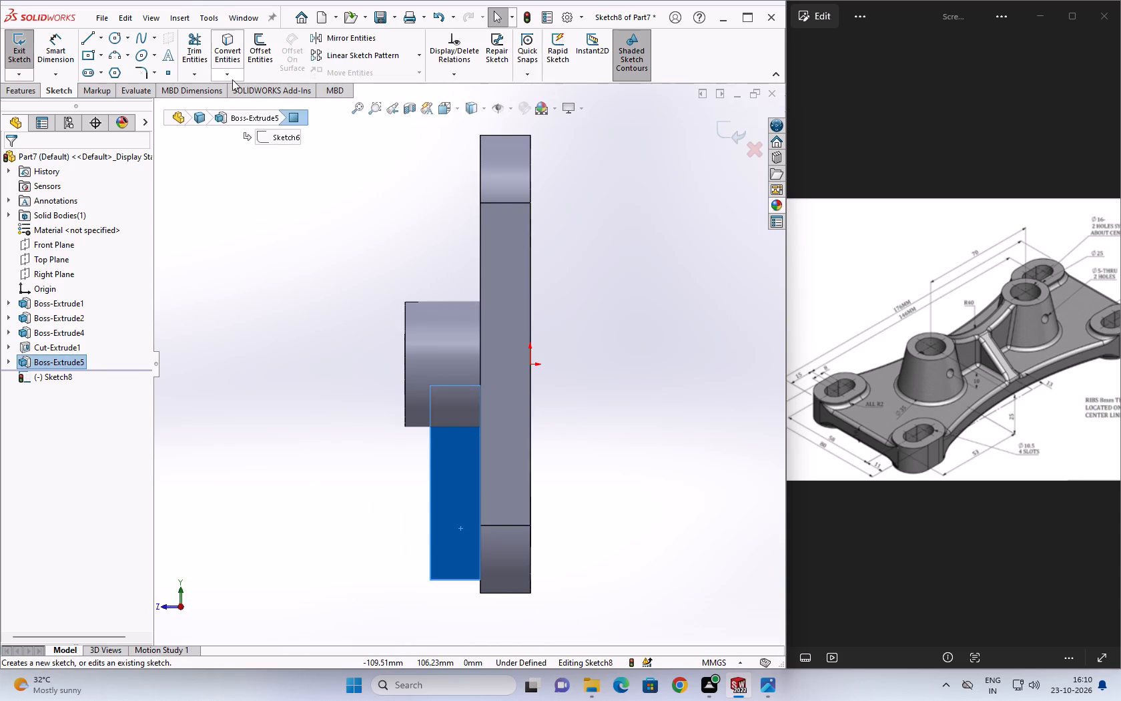
{"action": "left_click", "coordinate": [232, 79]}
{"action": "left_click", "coordinate": [246, 89]}
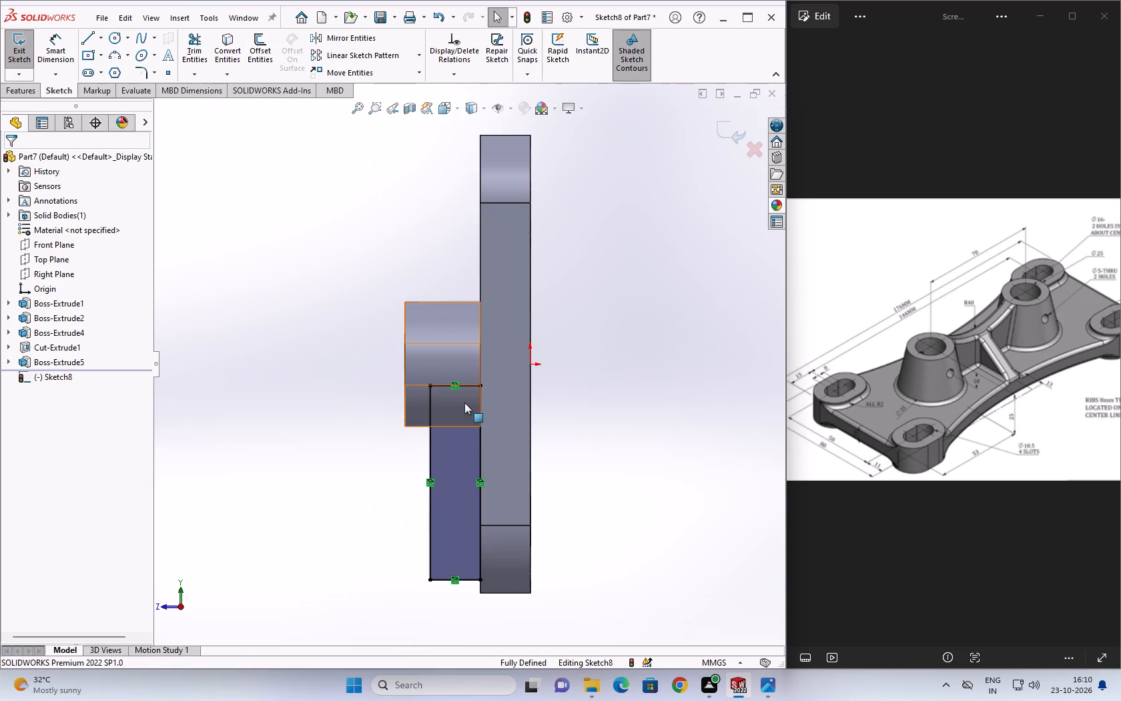
{"action": "left_click", "coordinate": [431, 407]}
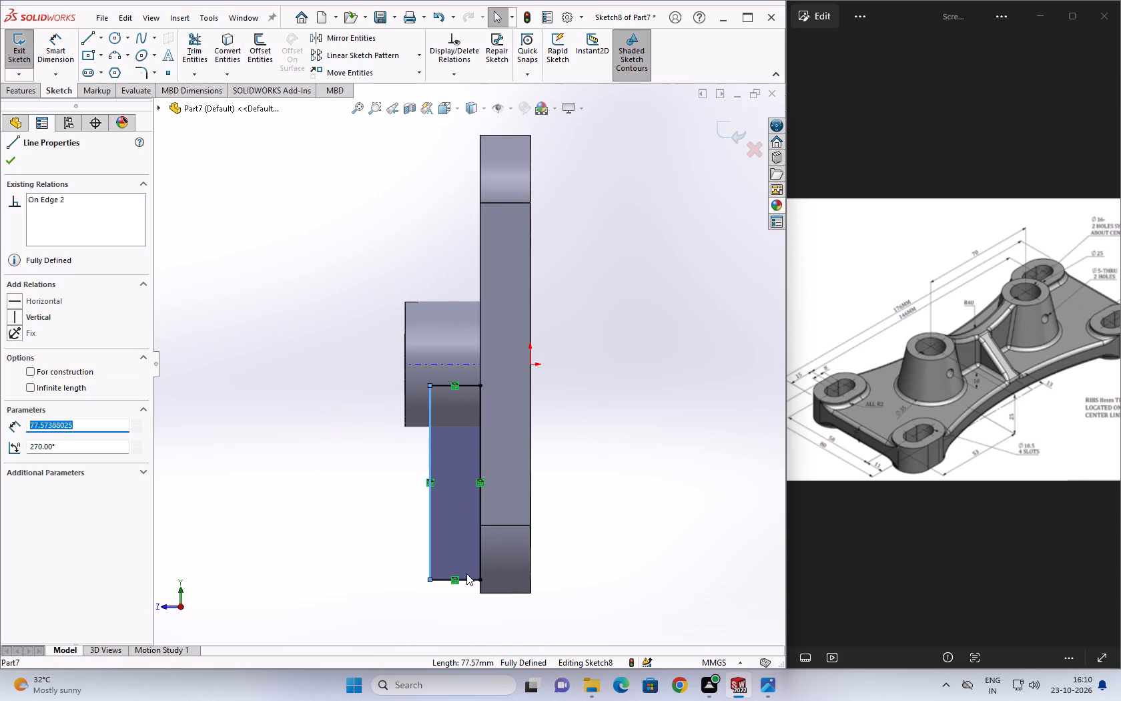
{"action": "left_click", "coordinate": [476, 577]}
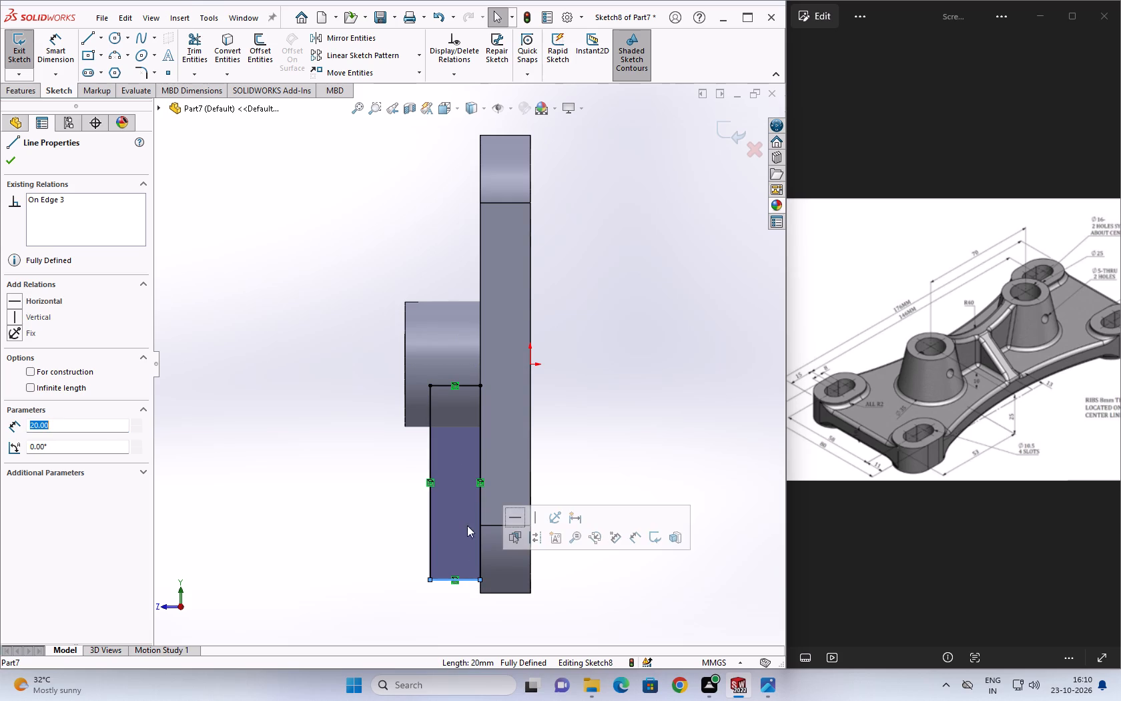
{"action": "left_click", "coordinate": [9, 162]}
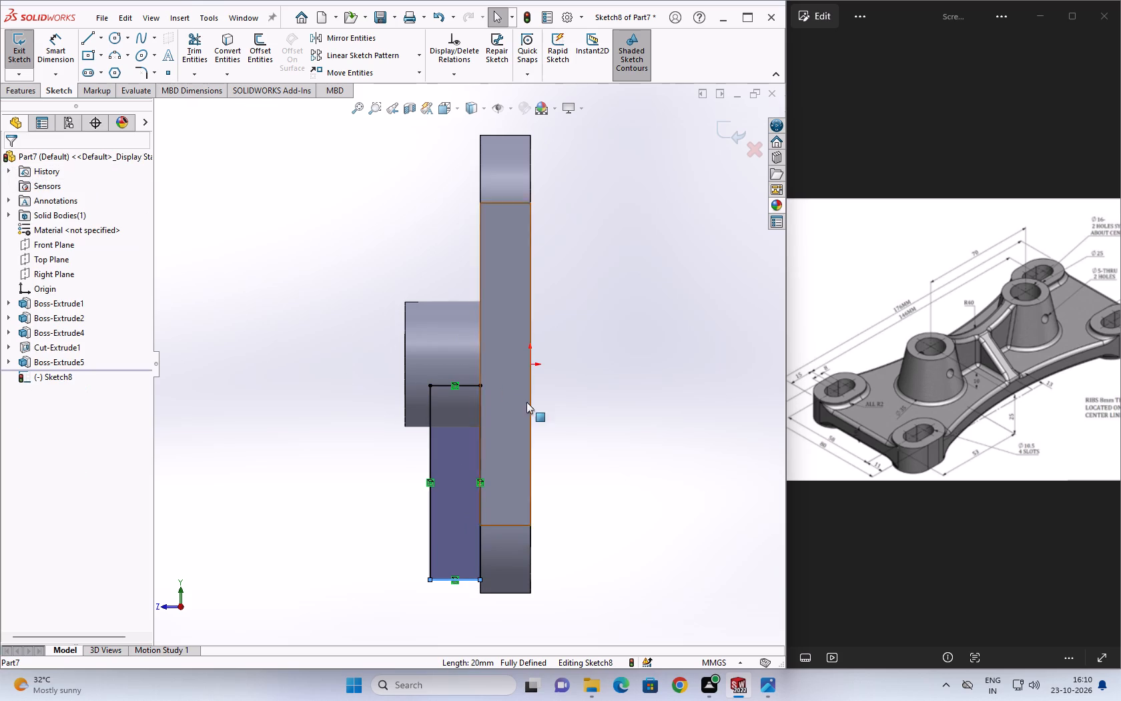
{"action": "key", "text": "Escape"}
{"action": "key", "text": "Escape"}
Trim away the converted outline's short line at the boss end and its long line along the base plate.
{"action": "middle_click_drag", "start_coordinate": [532, 442], "coordinate": [595, 393]}
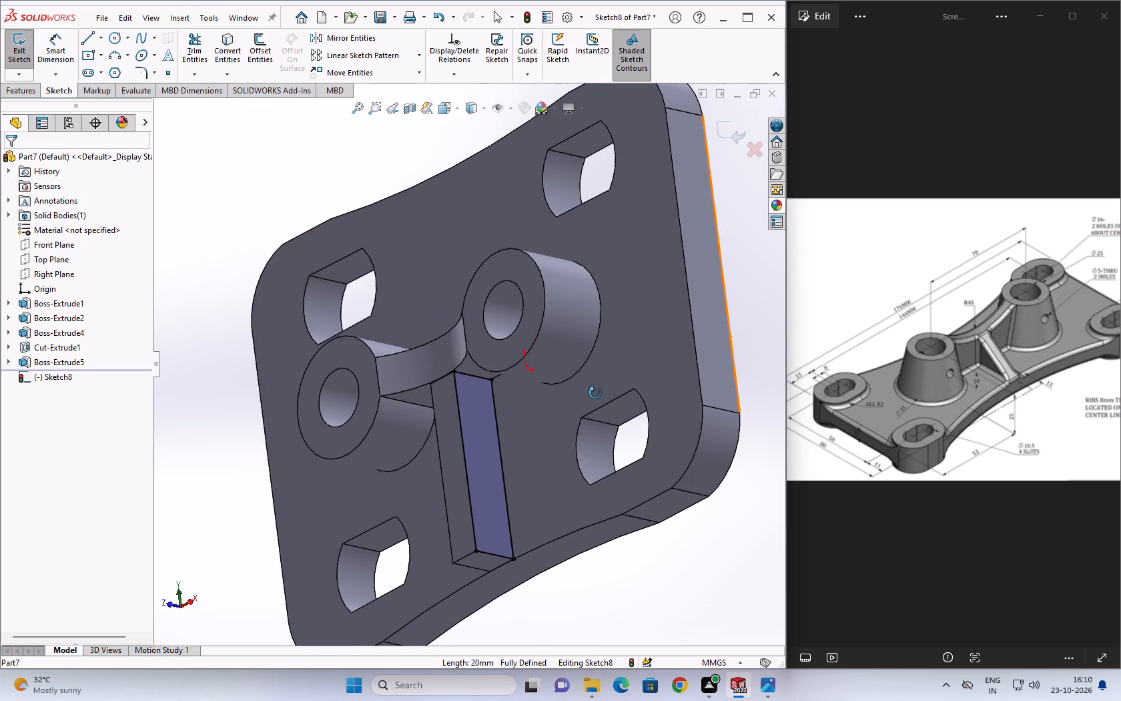
{"action": "middle_click_drag", "start_coordinate": [595, 393], "coordinate": [575, 400]}
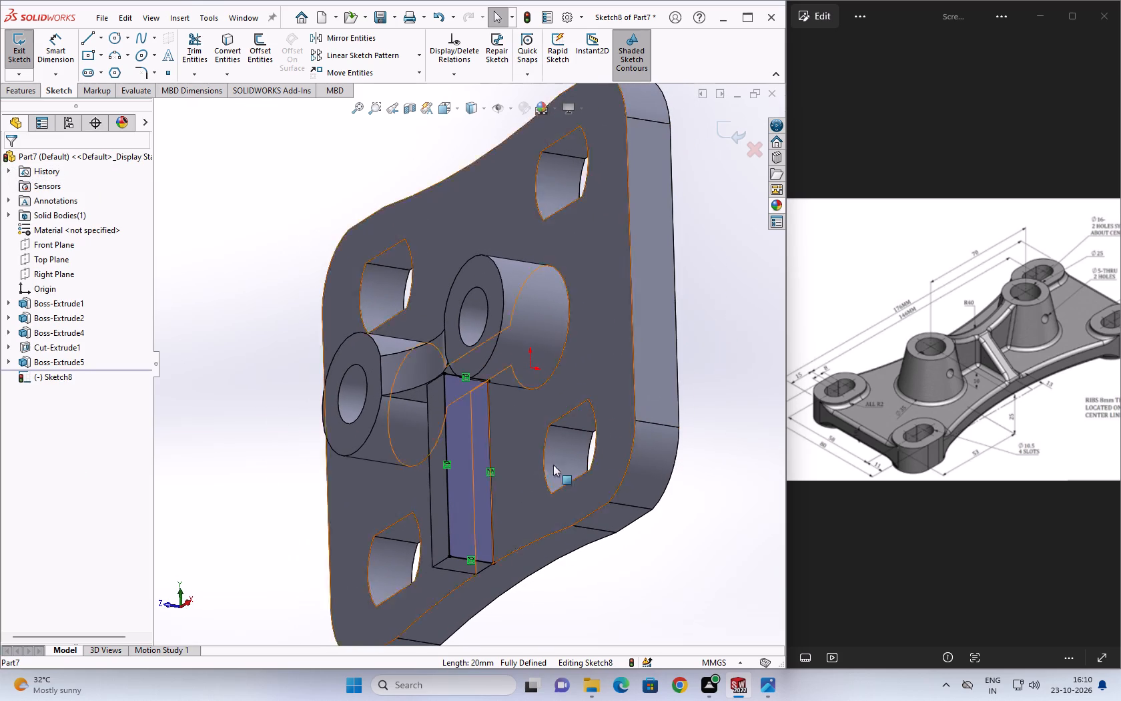
{"action": "left_click", "coordinate": [185, 61]}
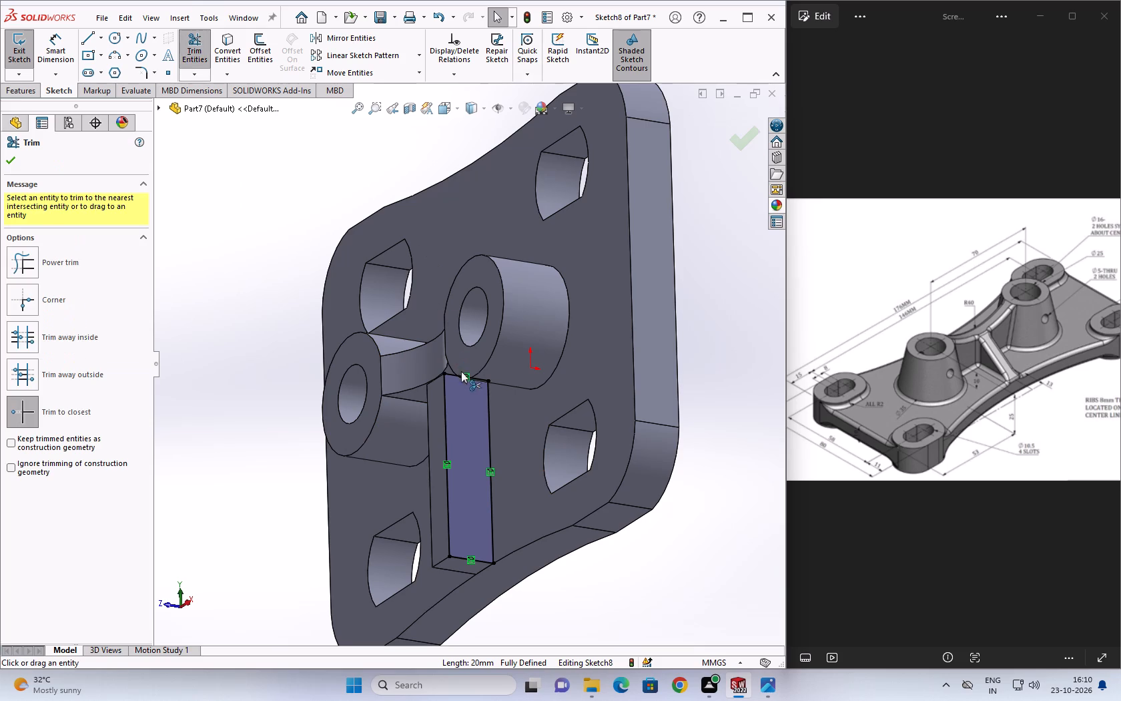
{"action": "left_click", "coordinate": [455, 377]}
{"action": "left_click", "coordinate": [487, 414]}
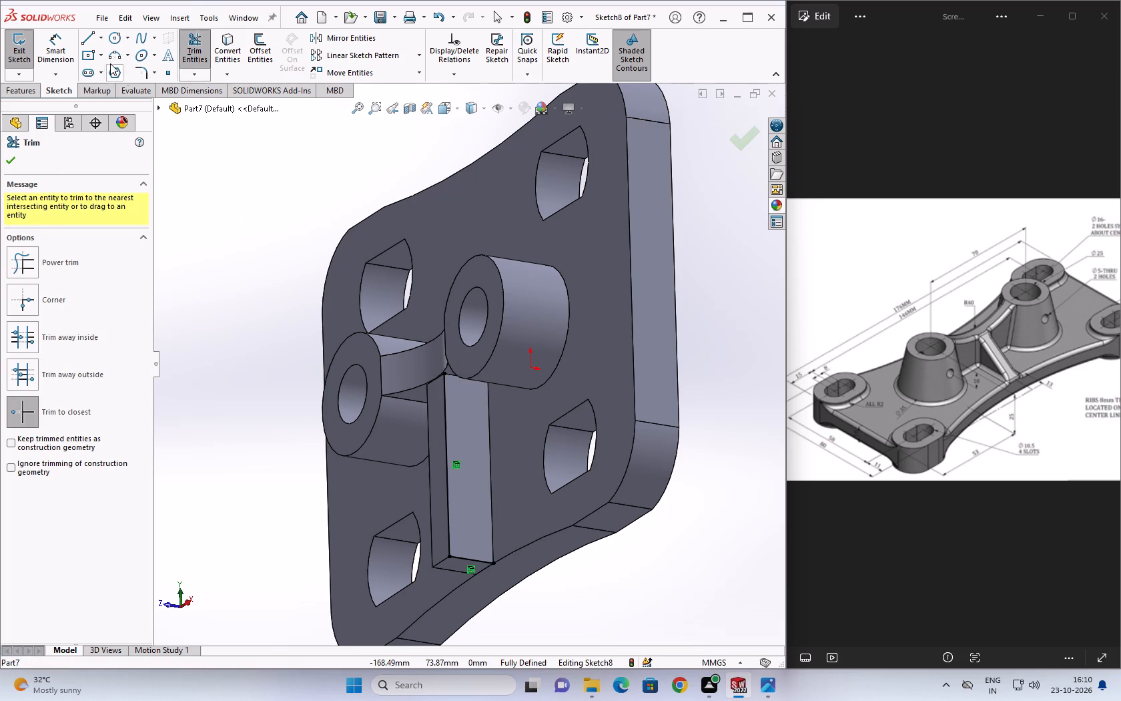
Draw a diagonal line about 80 mm long from the rib's upper corner at the boss end to its outer corner on the plate.
{"action": "left_click", "coordinate": [87, 41]}
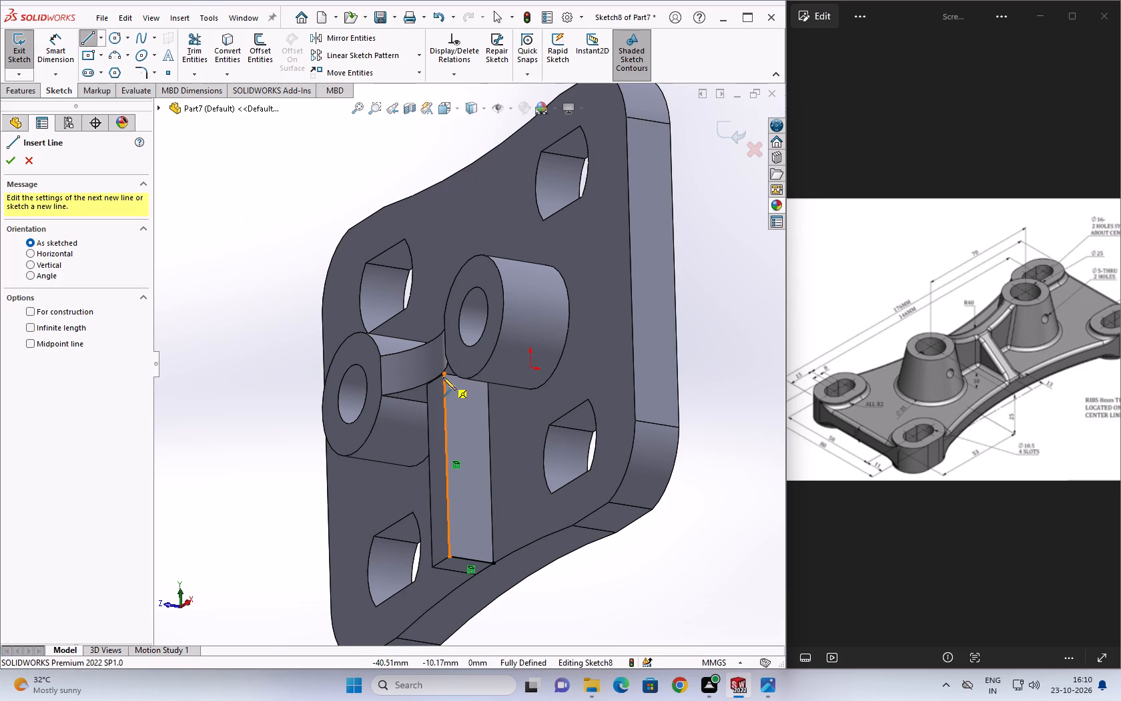
{"action": "left_click", "coordinate": [446, 372]}
{"action": "left_click", "coordinate": [495, 565]}
{"action": "key", "text": "Escape"}
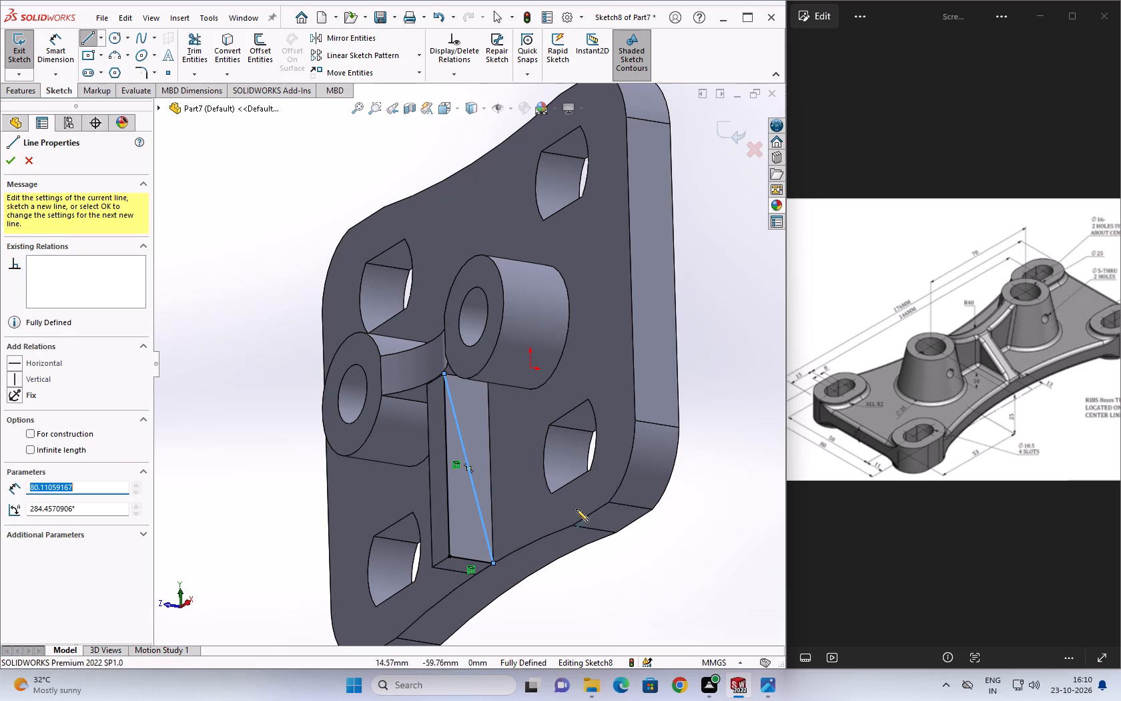
{"action": "left_click", "coordinate": [10, 159]}
{"action": "key", "text": "Escape"}
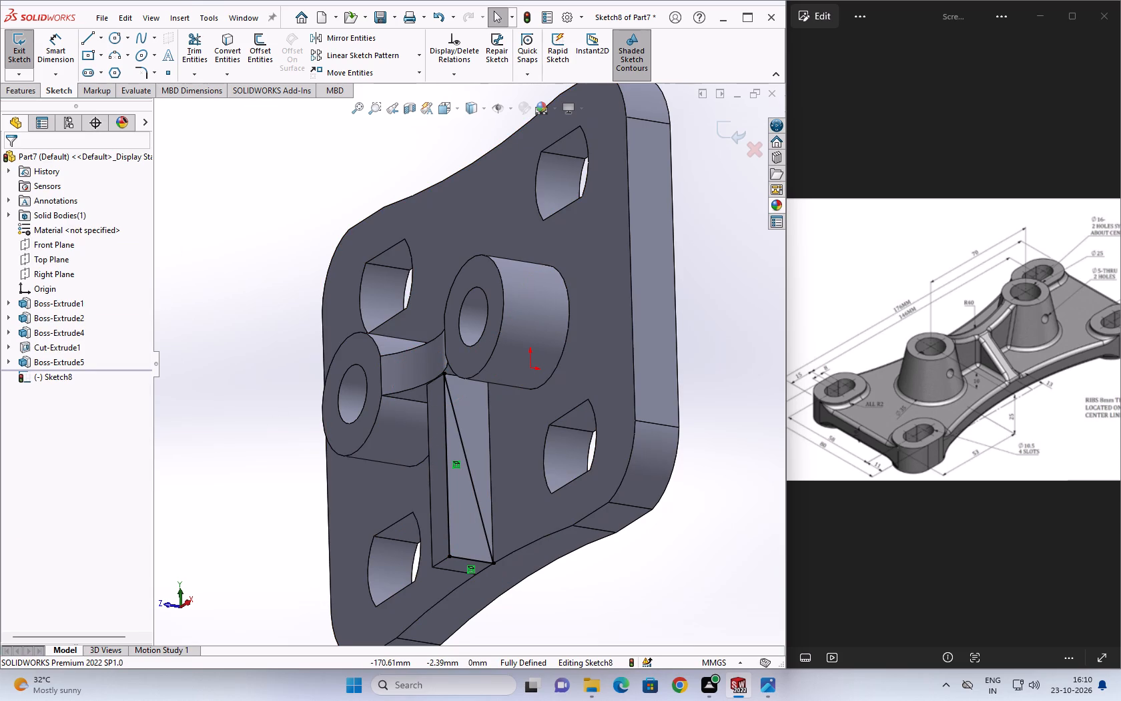
Cut the triangular profile through the rib block with an Extruded Cut set to Up To Next.
{"action": "left_click", "coordinate": [21, 93]}
{"action": "left_click", "coordinate": [196, 56]}
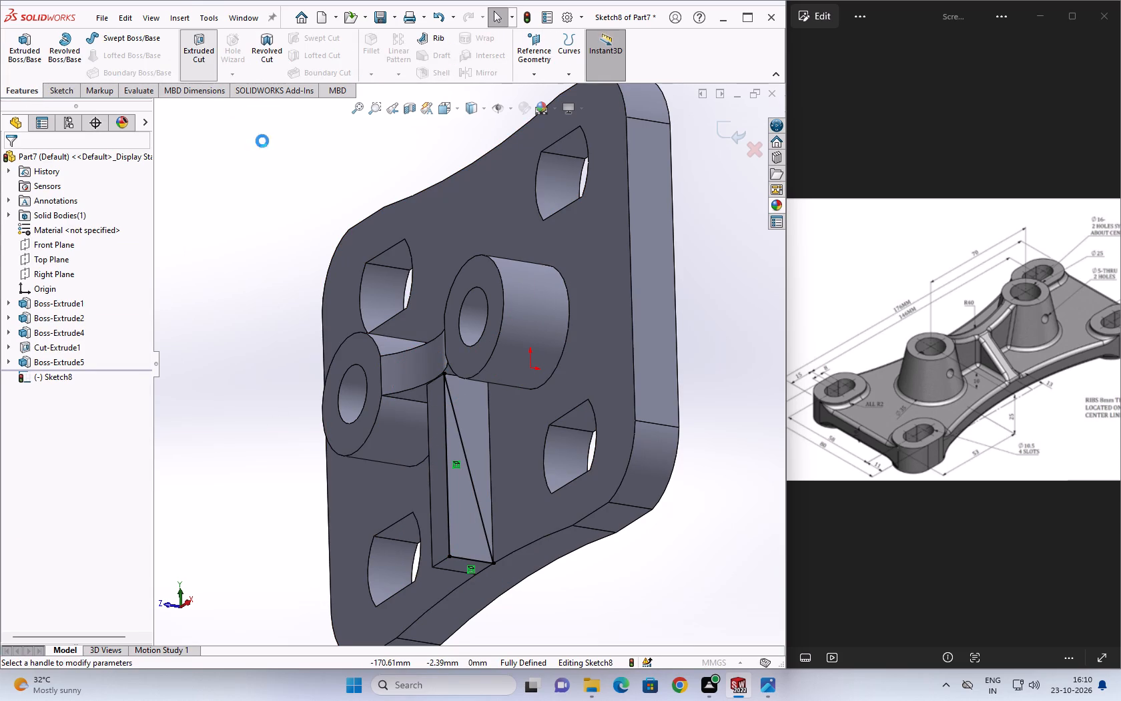
{"action": "left_click", "coordinate": [4, 162]}
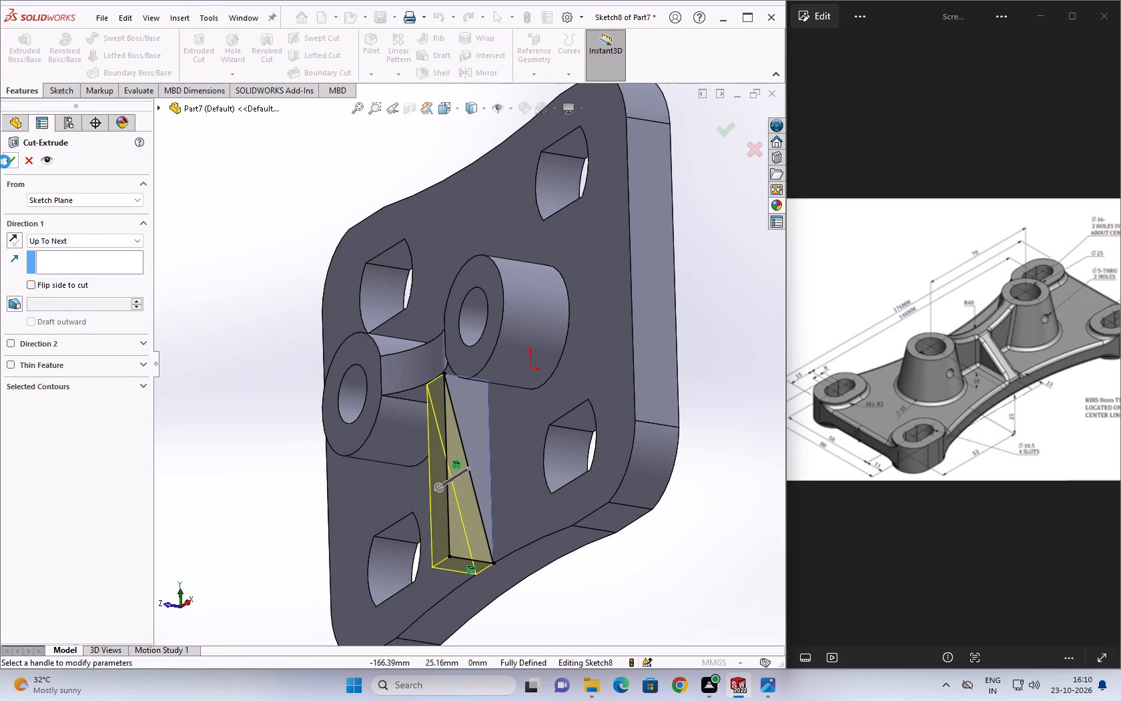
Examine the sloped rib and the whole bracket from several angles.
{"action": "middle_click_drag", "start_coordinate": [362, 396], "coordinate": [377, 367]}
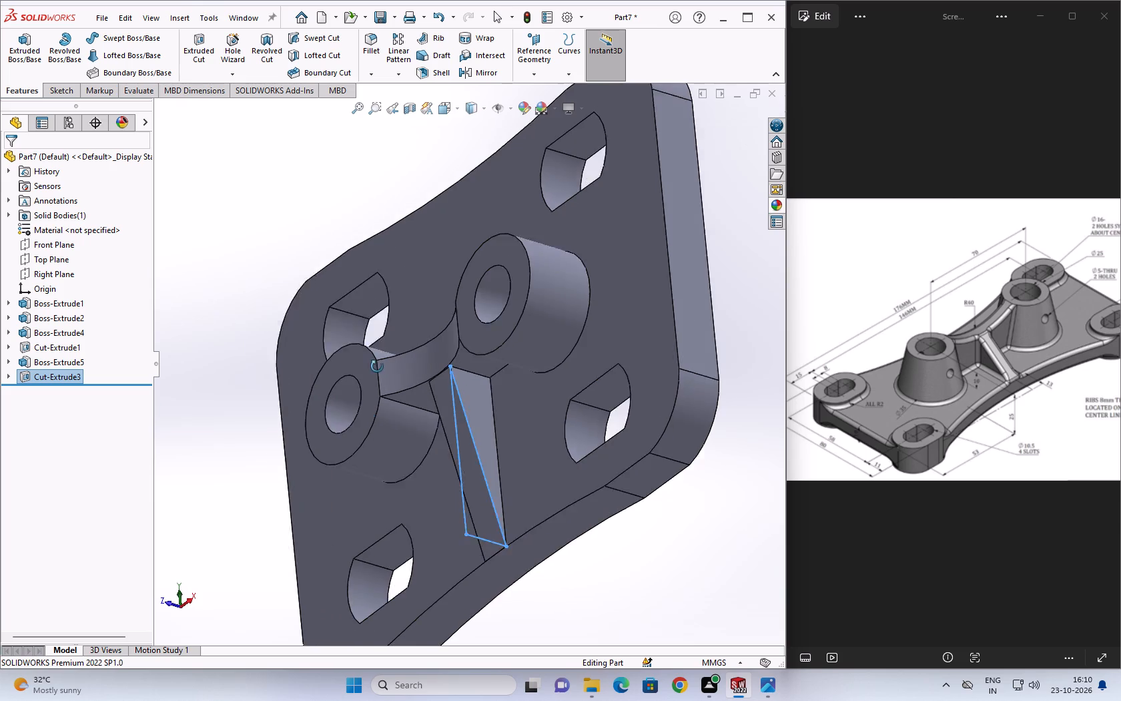
{"action": "middle_click_drag", "start_coordinate": [377, 367], "coordinate": [404, 304]}
{"action": "key", "text": "Escape"}
{"action": "key", "text": "Escape"}
{"action": "middle_click_drag", "start_coordinate": [590, 491], "coordinate": [504, 515]}
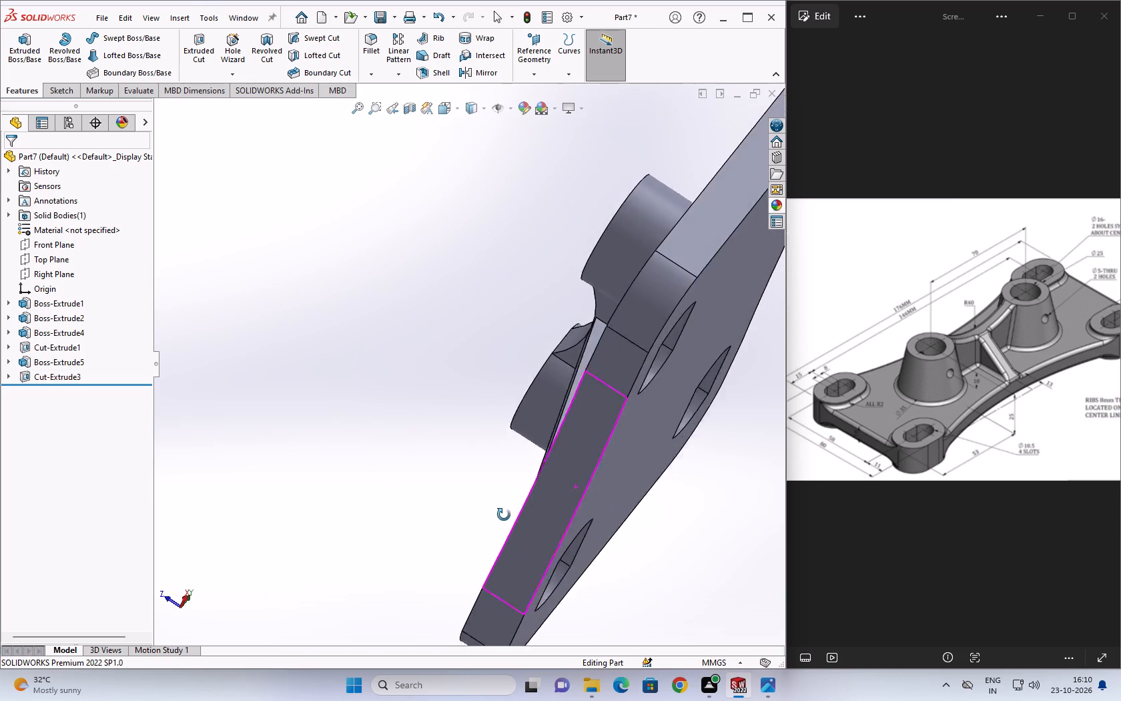
{"action": "middle_click_drag", "start_coordinate": [504, 515], "coordinate": [582, 525]}
{"action": "scroll", "coordinate": [550, 506], "scroll_direction": "down", "scroll_amount": 3}
{"action": "scroll", "coordinate": [540, 493], "scroll_direction": "up", "scroll_amount": 5}
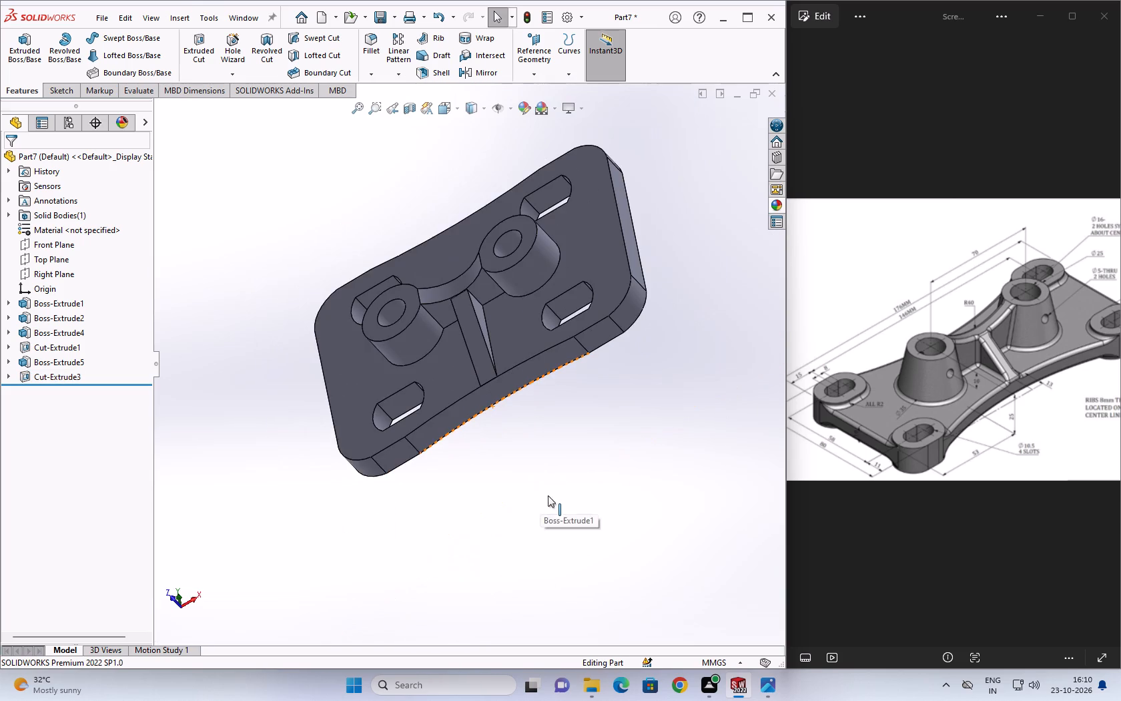
{"action": "middle_click_drag", "start_coordinate": [536, 498], "coordinate": [513, 555]}
{"action": "scroll", "coordinate": [511, 555], "scroll_direction": "down", "scroll_amount": 1}
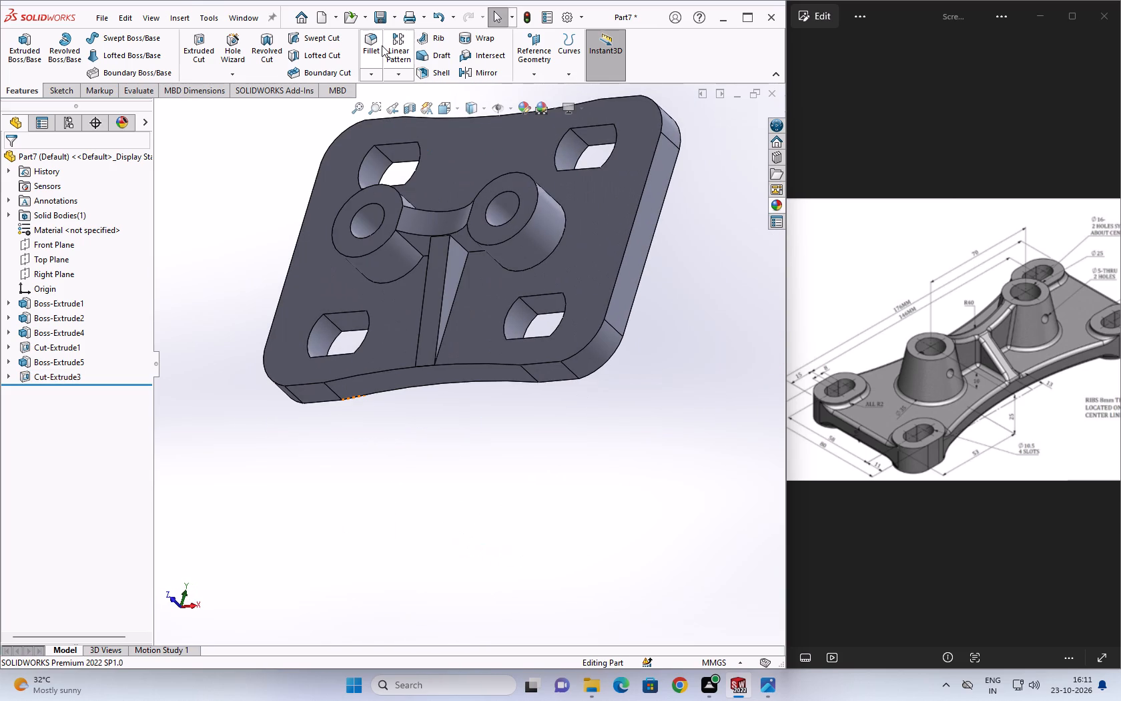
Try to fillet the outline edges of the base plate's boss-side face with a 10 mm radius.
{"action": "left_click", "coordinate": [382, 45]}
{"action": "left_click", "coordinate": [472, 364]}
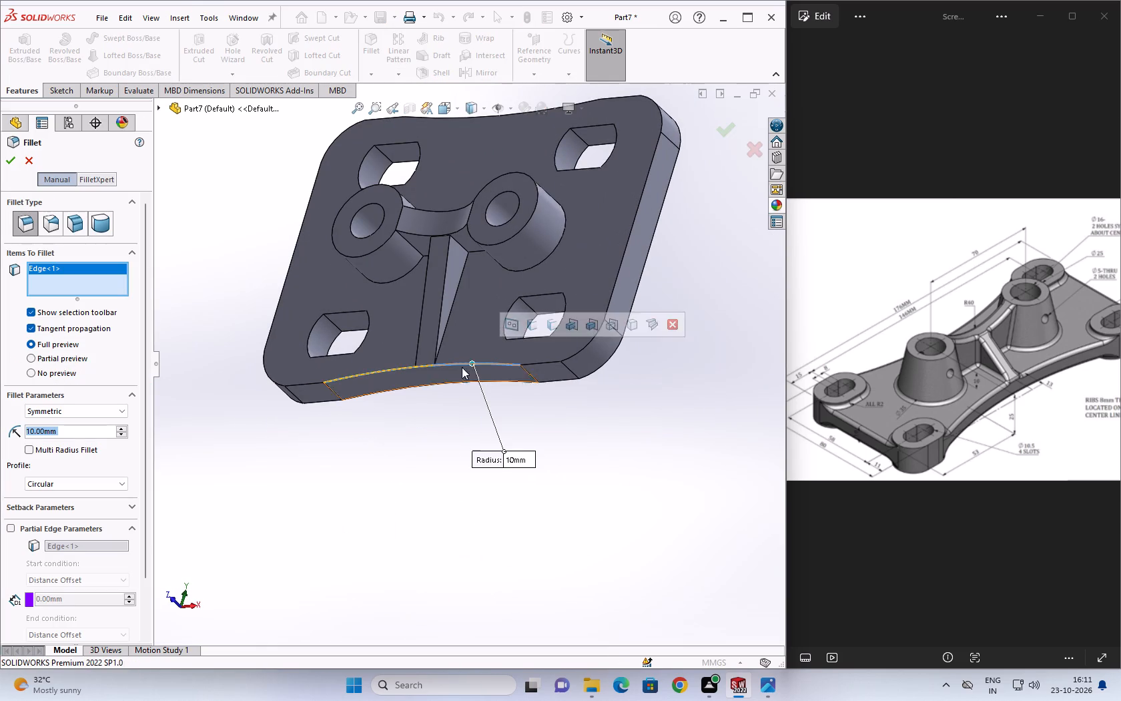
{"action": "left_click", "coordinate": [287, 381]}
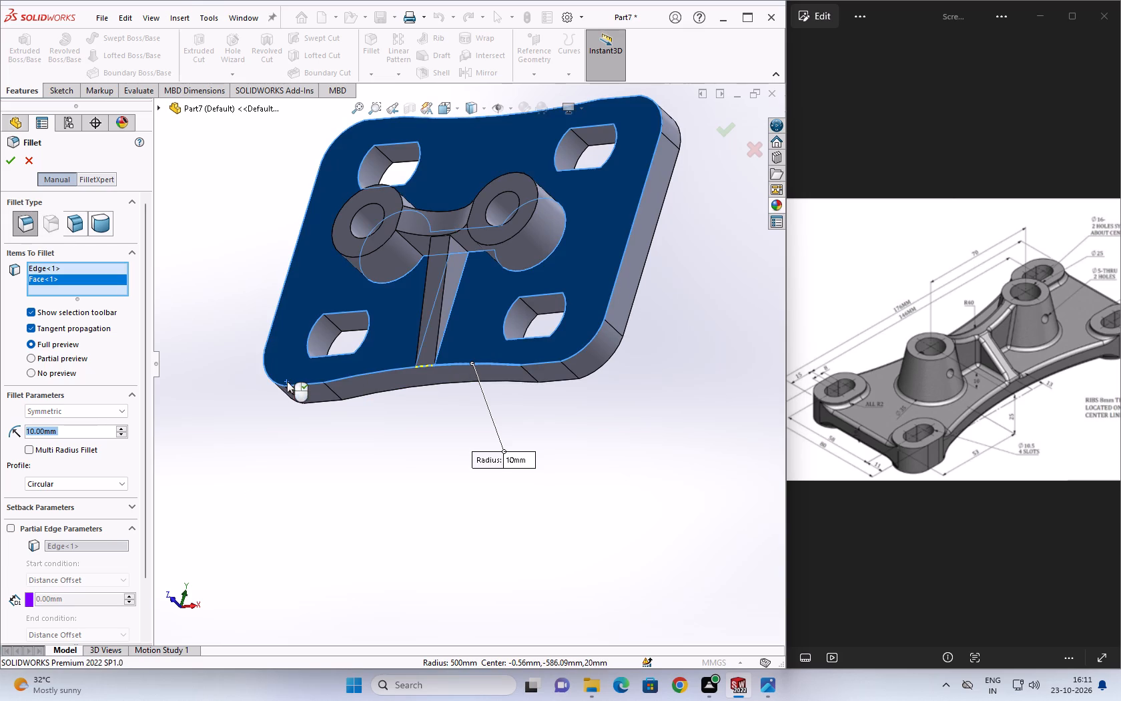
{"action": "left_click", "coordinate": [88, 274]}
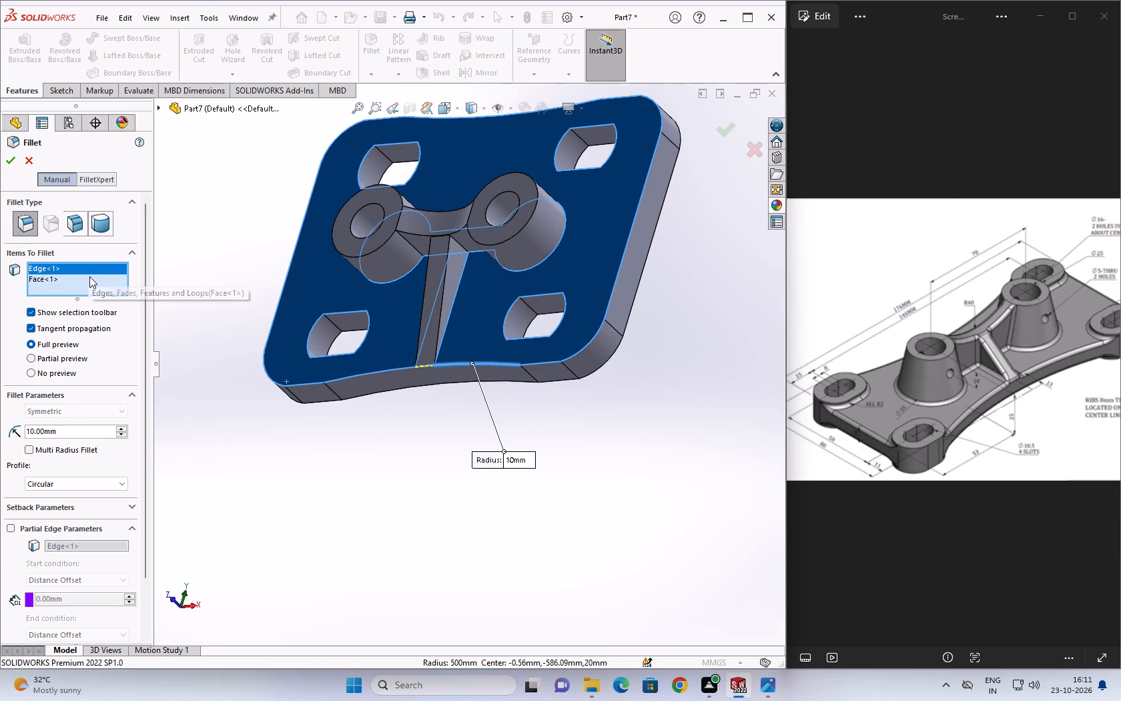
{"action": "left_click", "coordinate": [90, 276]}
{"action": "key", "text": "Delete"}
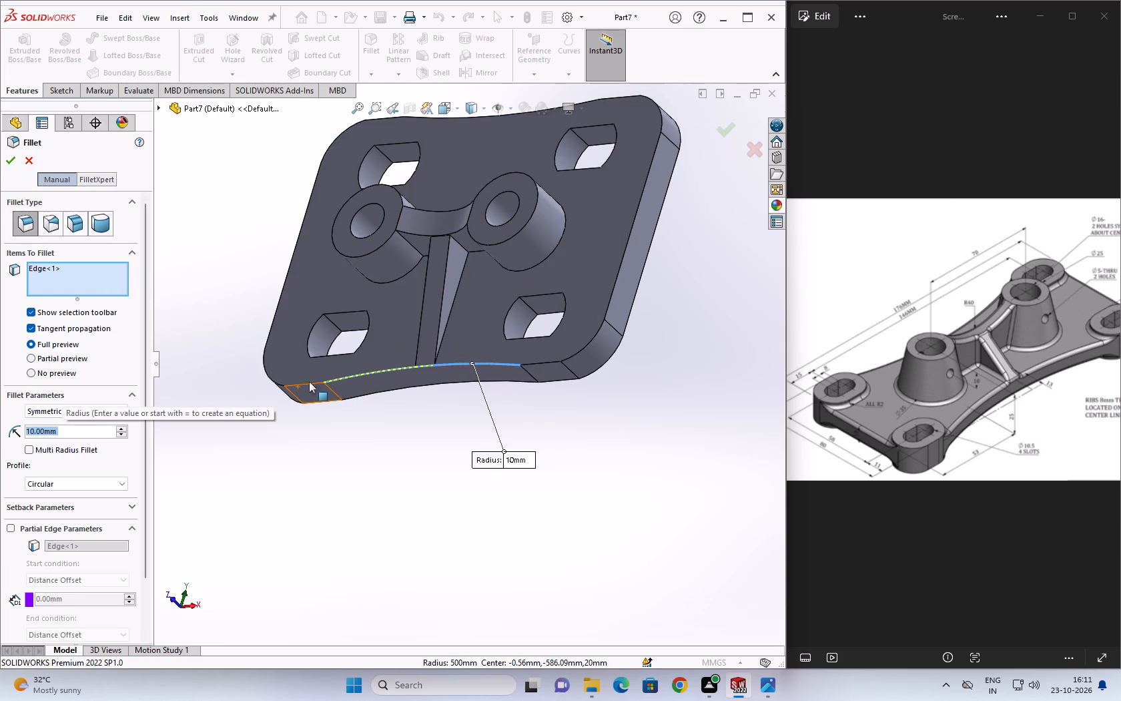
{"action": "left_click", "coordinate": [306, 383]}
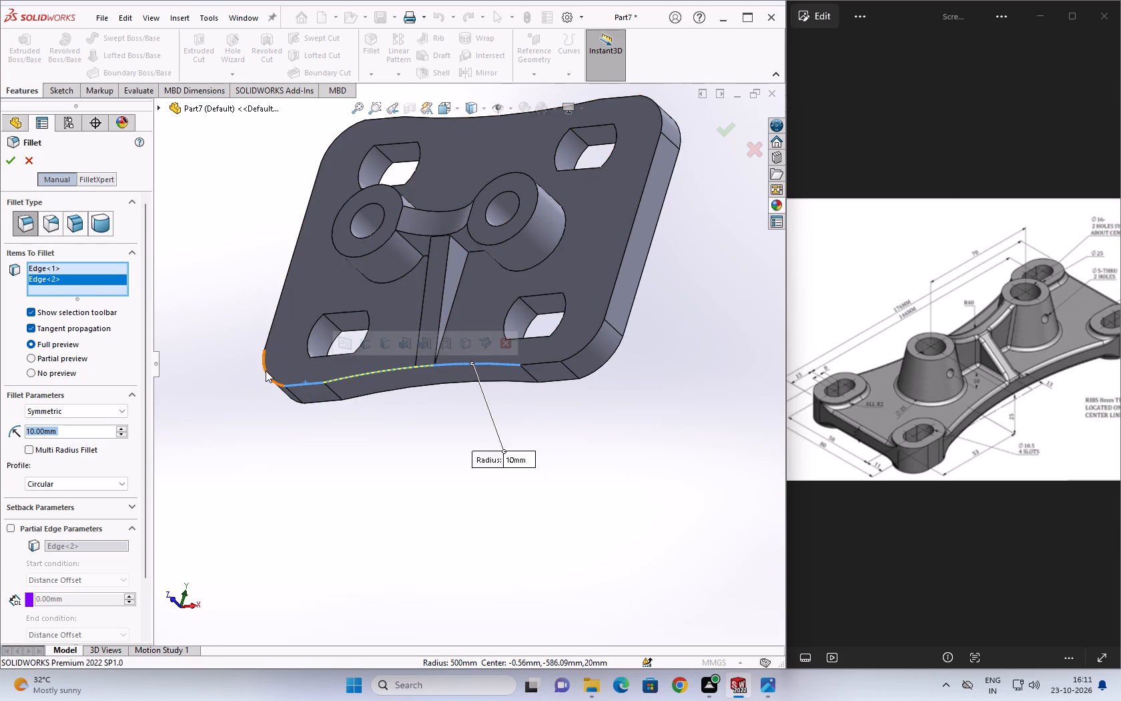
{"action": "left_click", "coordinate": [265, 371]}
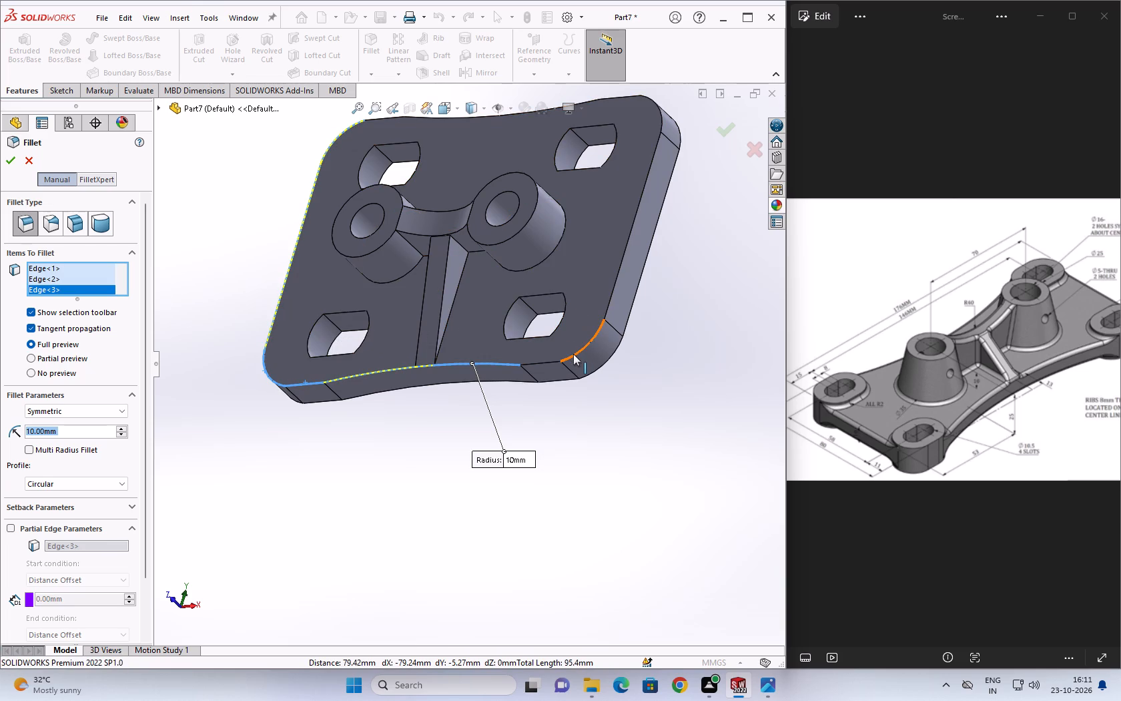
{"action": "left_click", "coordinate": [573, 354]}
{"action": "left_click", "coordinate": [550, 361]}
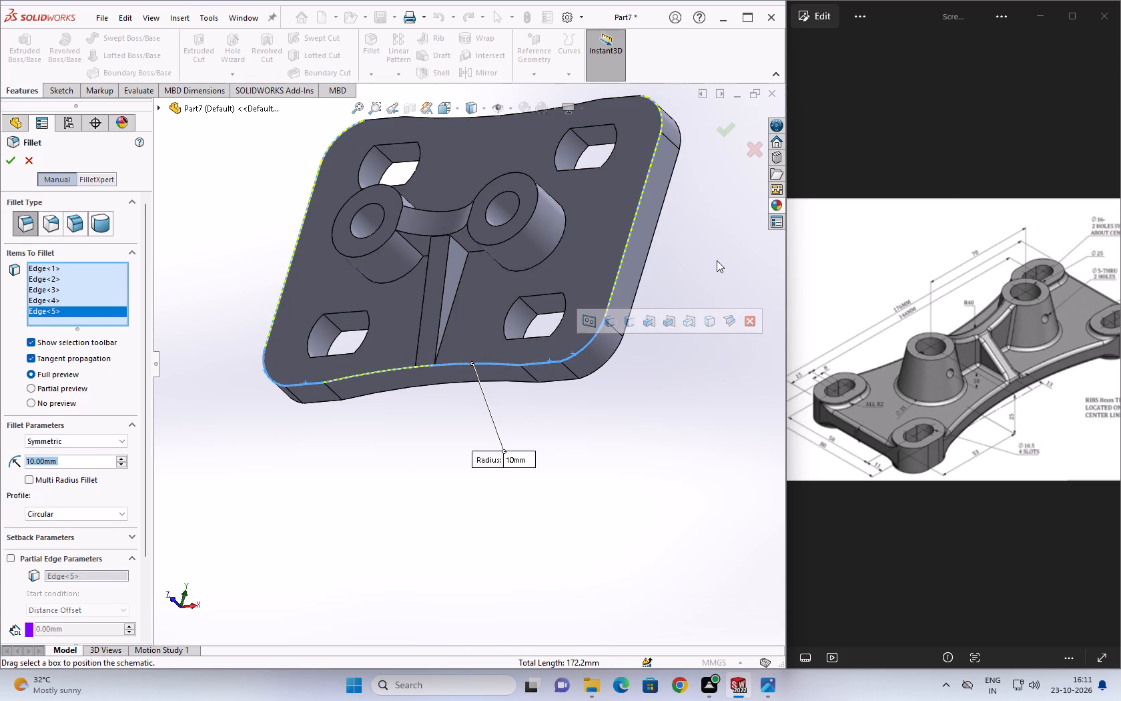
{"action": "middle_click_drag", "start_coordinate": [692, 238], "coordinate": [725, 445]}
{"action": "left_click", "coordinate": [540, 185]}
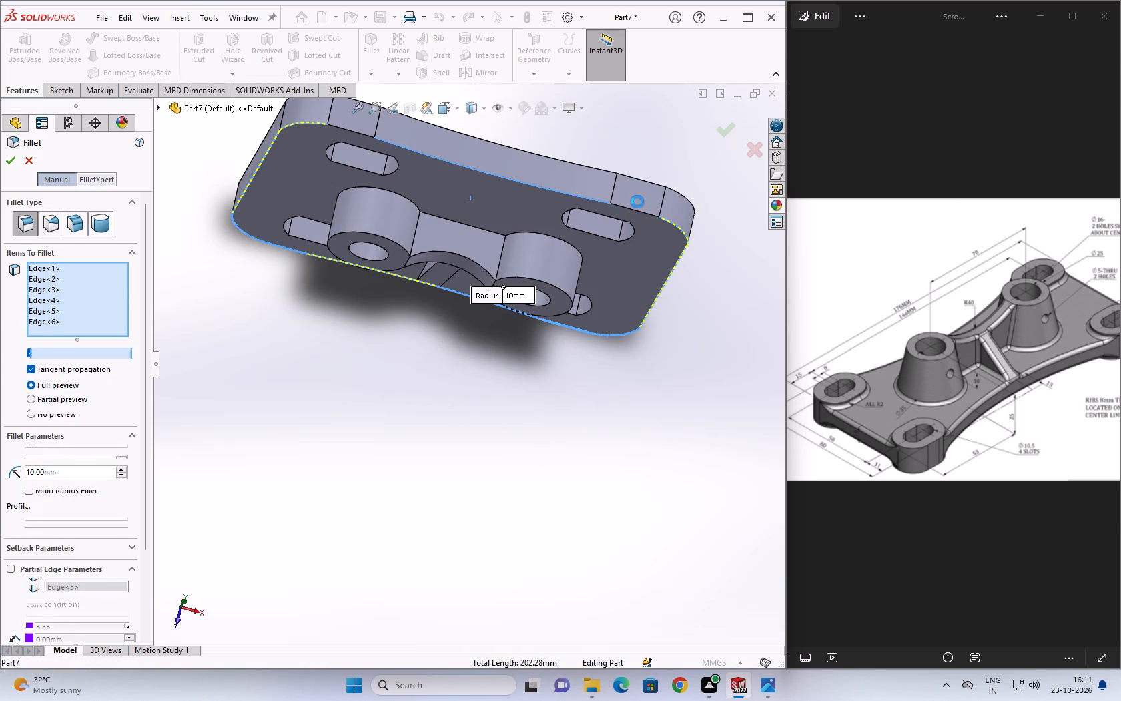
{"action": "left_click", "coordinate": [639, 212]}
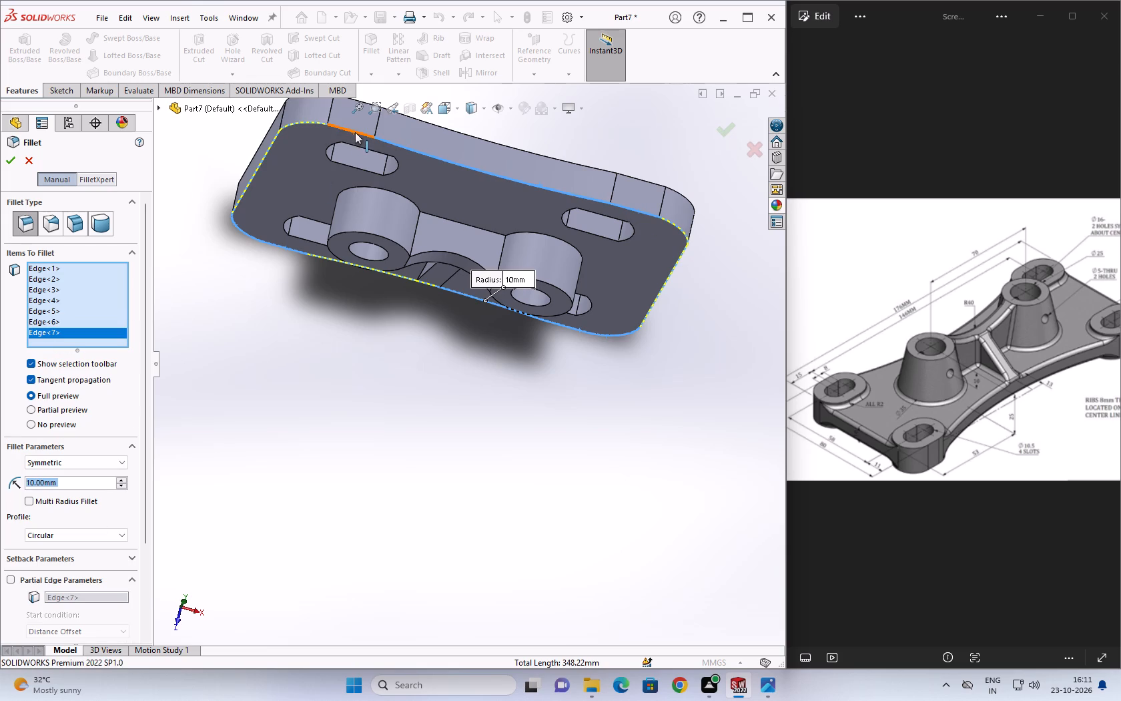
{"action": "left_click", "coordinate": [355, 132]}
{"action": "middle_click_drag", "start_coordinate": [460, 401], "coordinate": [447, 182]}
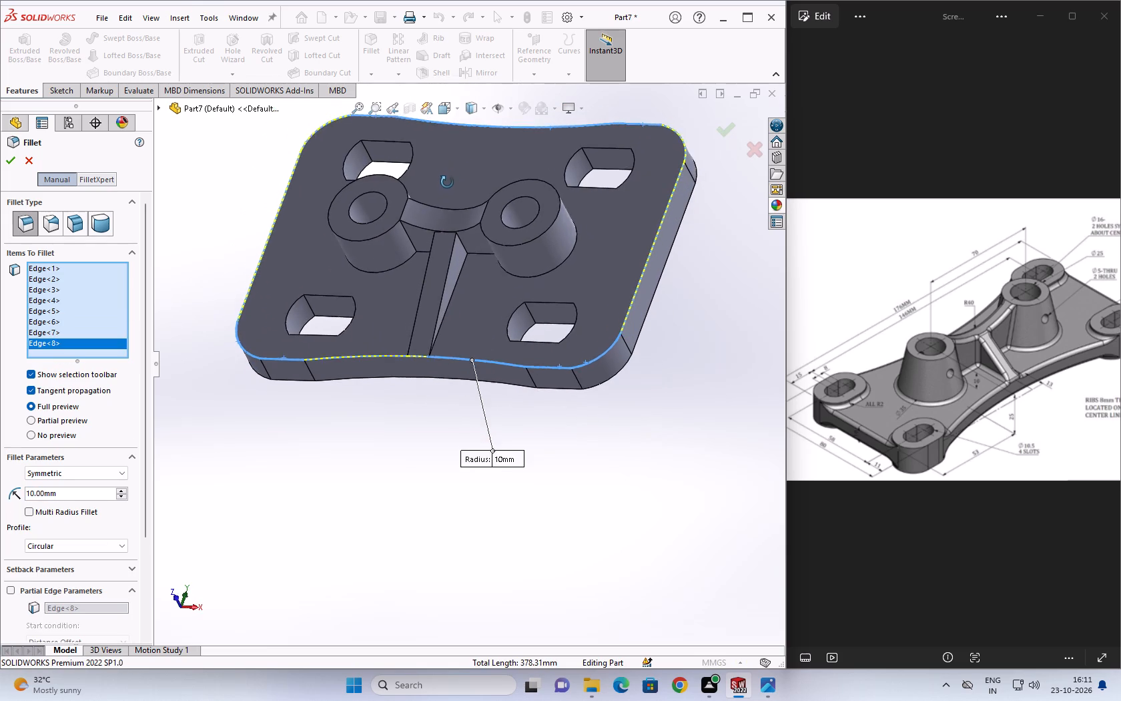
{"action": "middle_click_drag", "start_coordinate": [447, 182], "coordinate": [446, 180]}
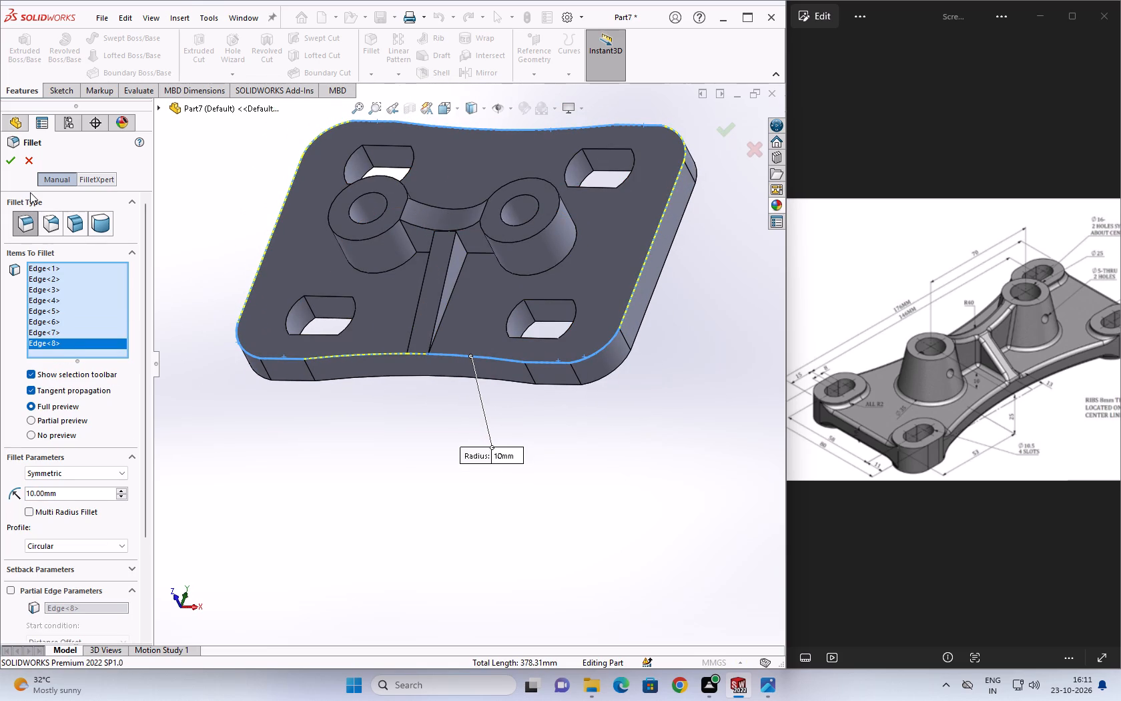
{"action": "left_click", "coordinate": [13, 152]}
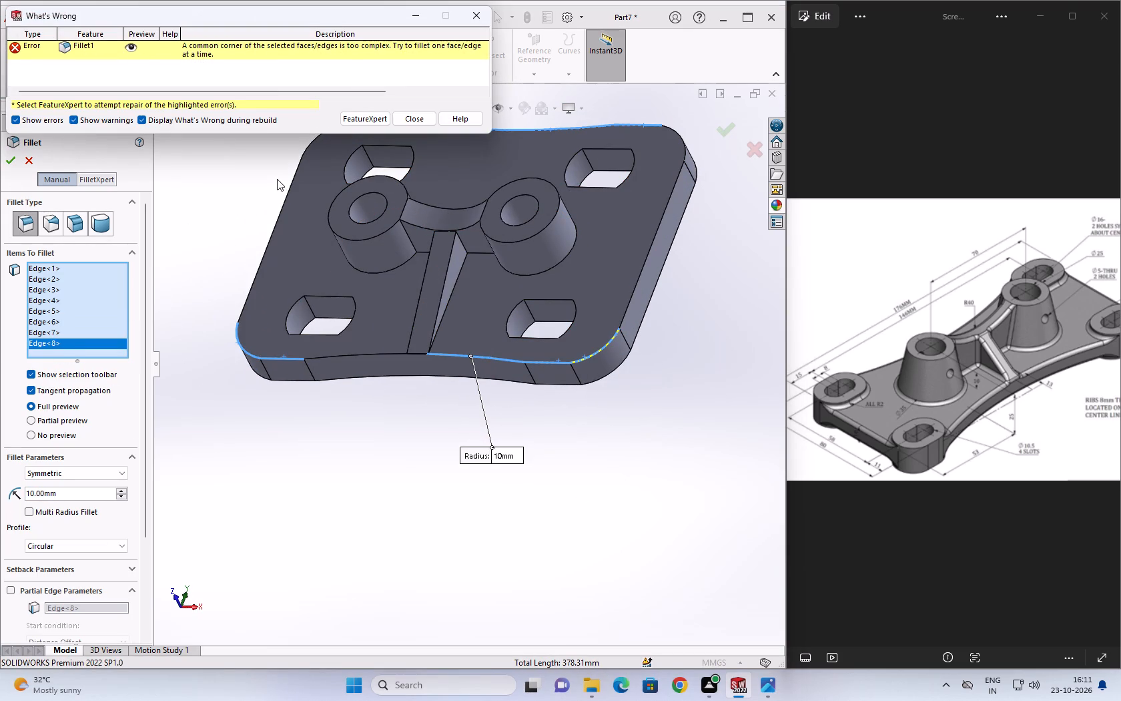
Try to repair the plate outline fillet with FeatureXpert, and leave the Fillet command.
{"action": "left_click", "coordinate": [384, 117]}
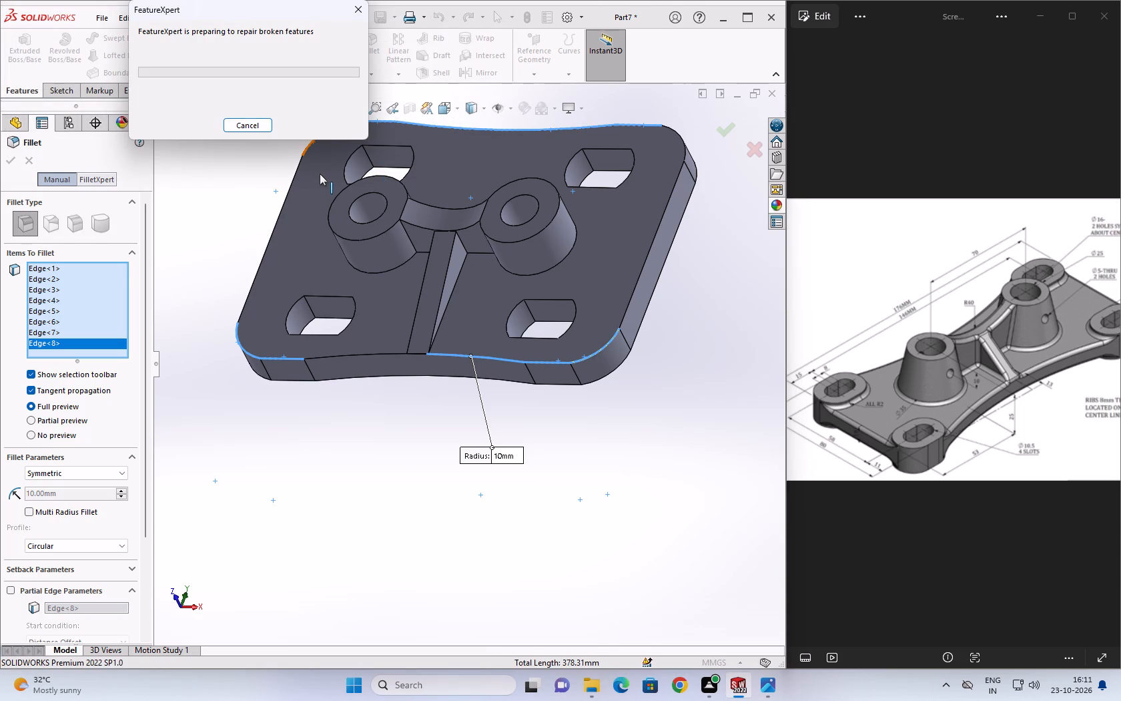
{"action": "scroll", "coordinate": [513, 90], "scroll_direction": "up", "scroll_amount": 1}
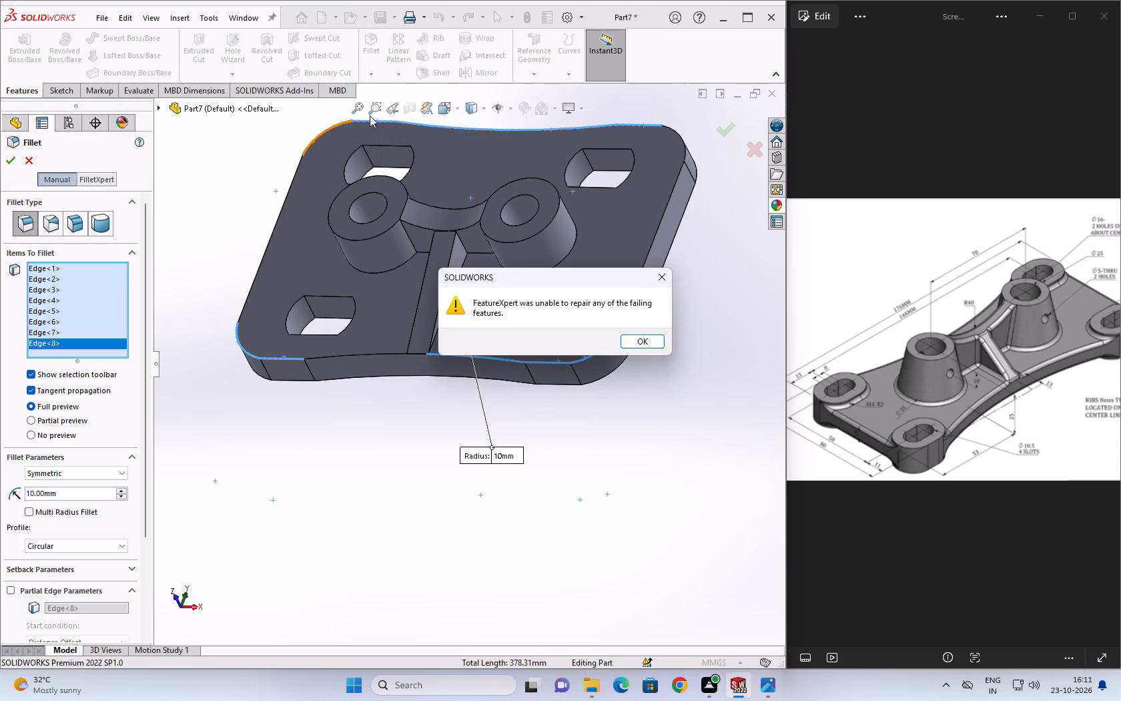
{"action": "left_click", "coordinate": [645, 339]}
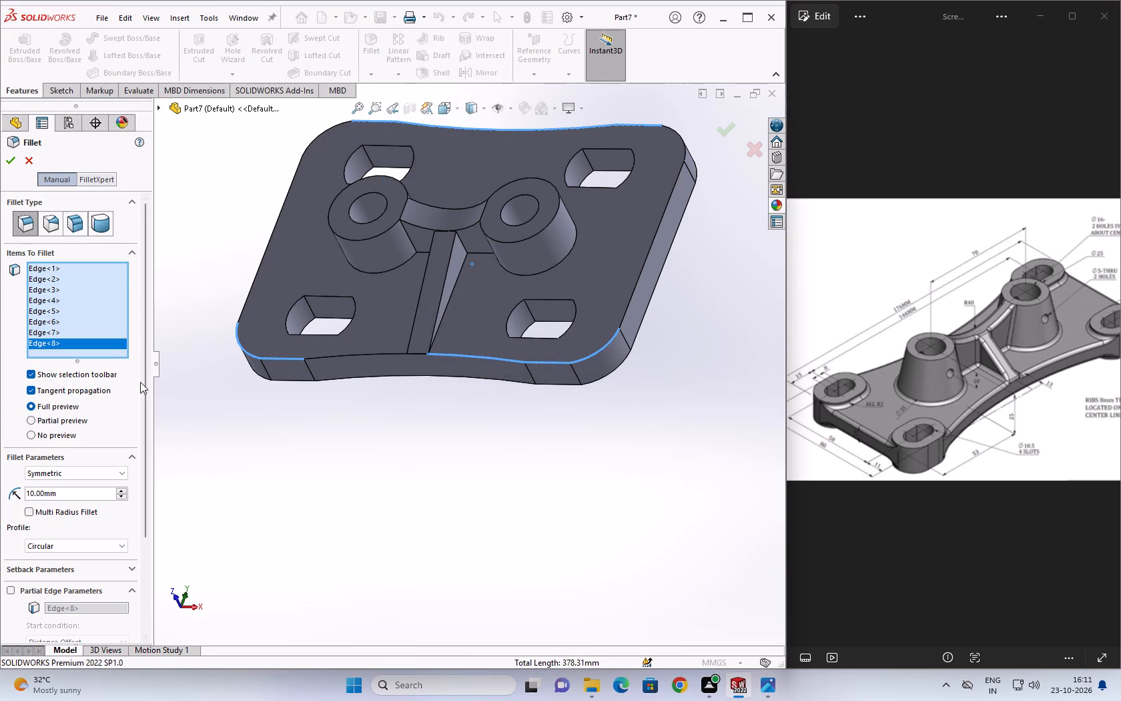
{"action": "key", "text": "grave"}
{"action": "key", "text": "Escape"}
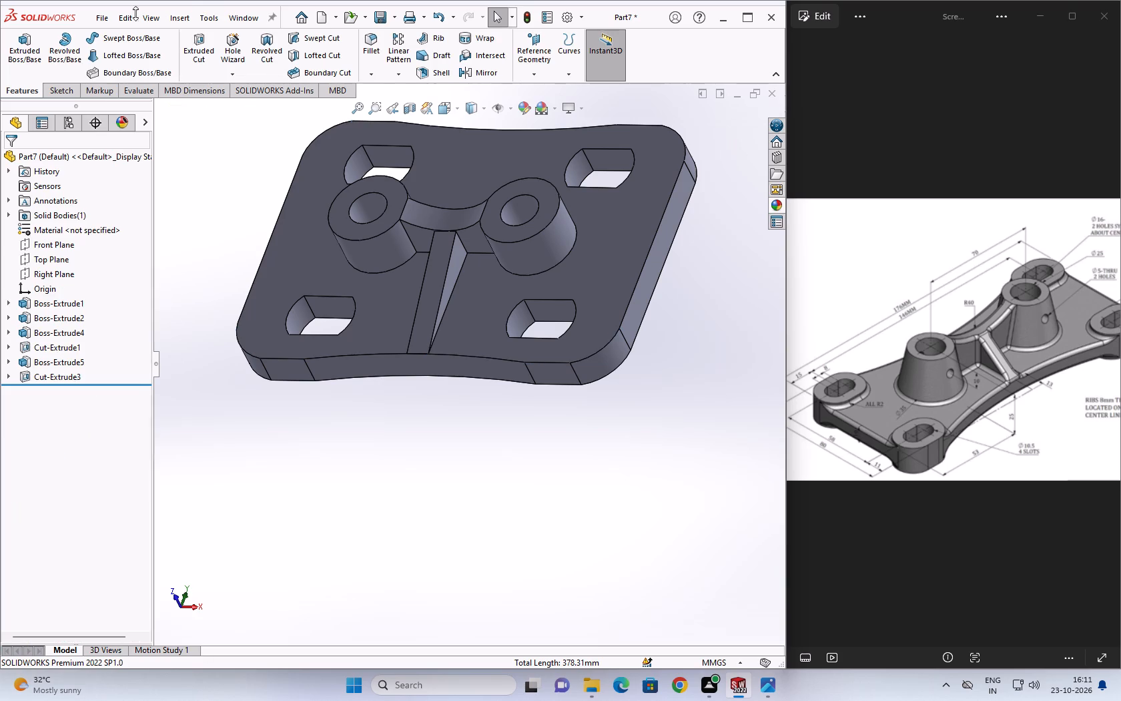
Set up a 5 mm radius fillet on both curved top edges of the web joining the two bosses.
{"action": "key", "text": "Escape"}
{"action": "key", "text": "Escape"}
{"action": "middle_click_drag", "start_coordinate": [459, 313], "coordinate": [458, 292]}
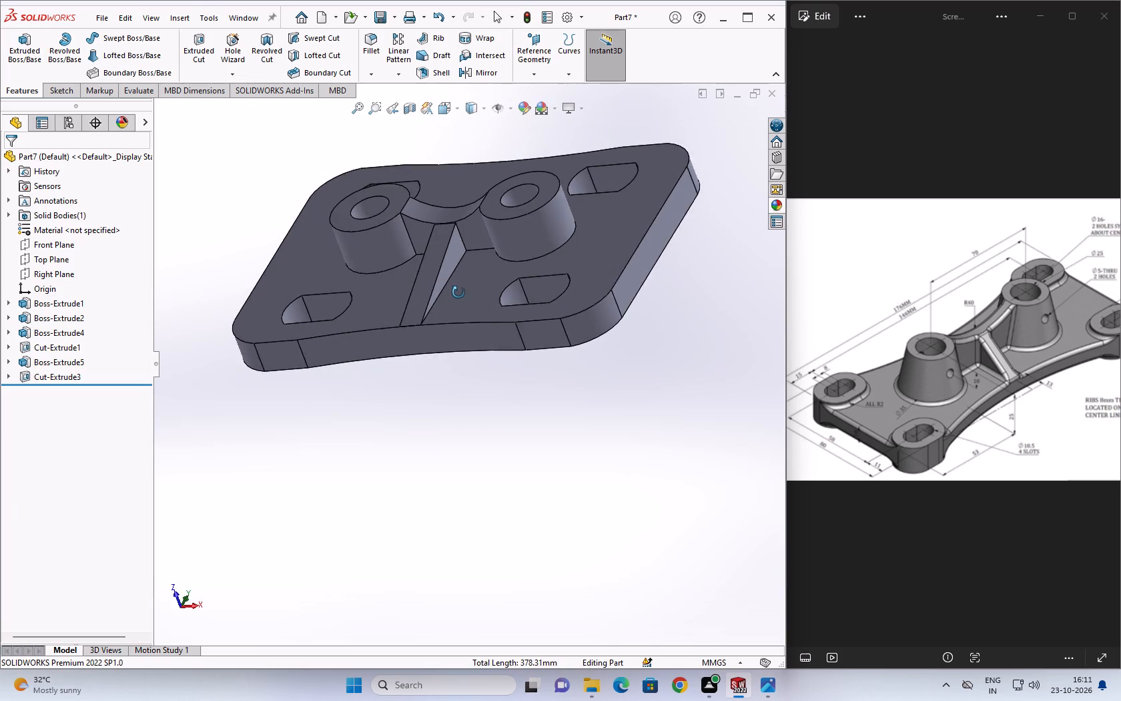
{"action": "middle_click_drag", "start_coordinate": [458, 292], "coordinate": [456, 301]}
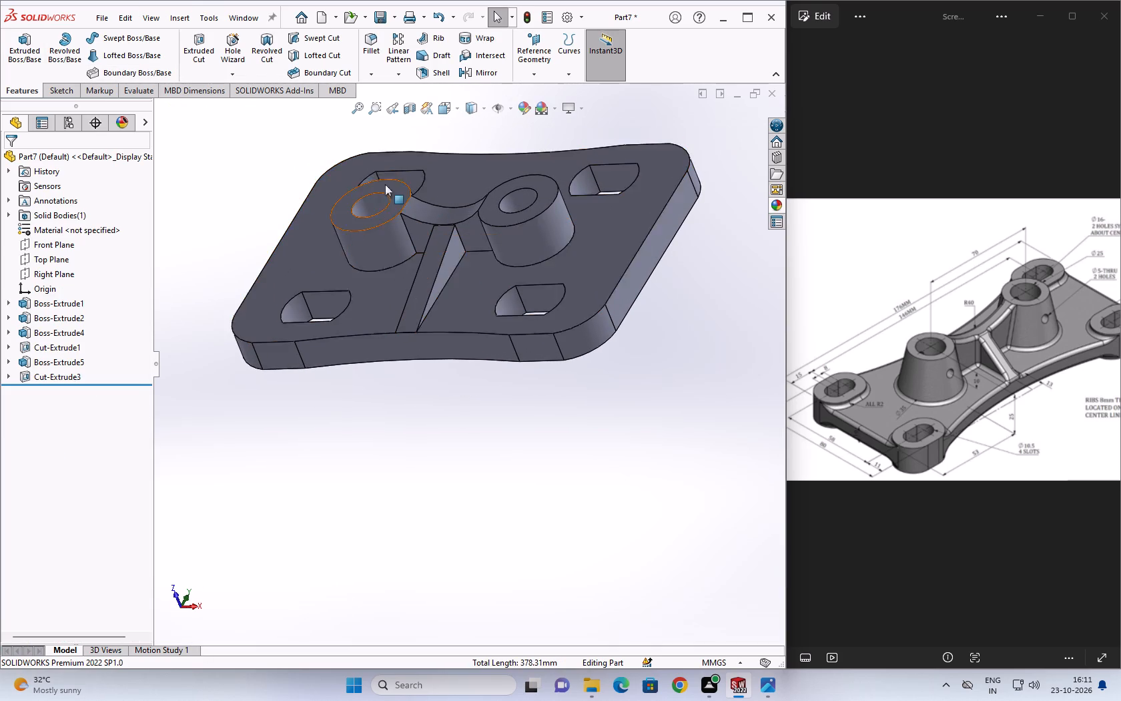
{"action": "left_click", "coordinate": [380, 57]}
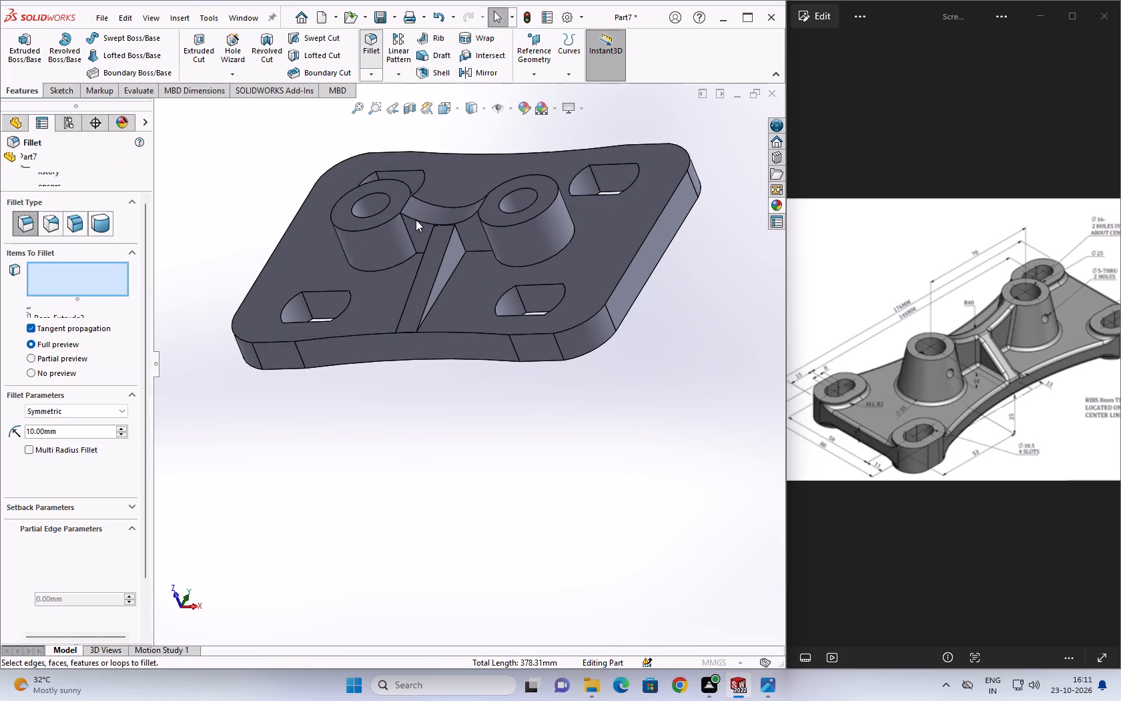
{"action": "left_click", "coordinate": [417, 220]}
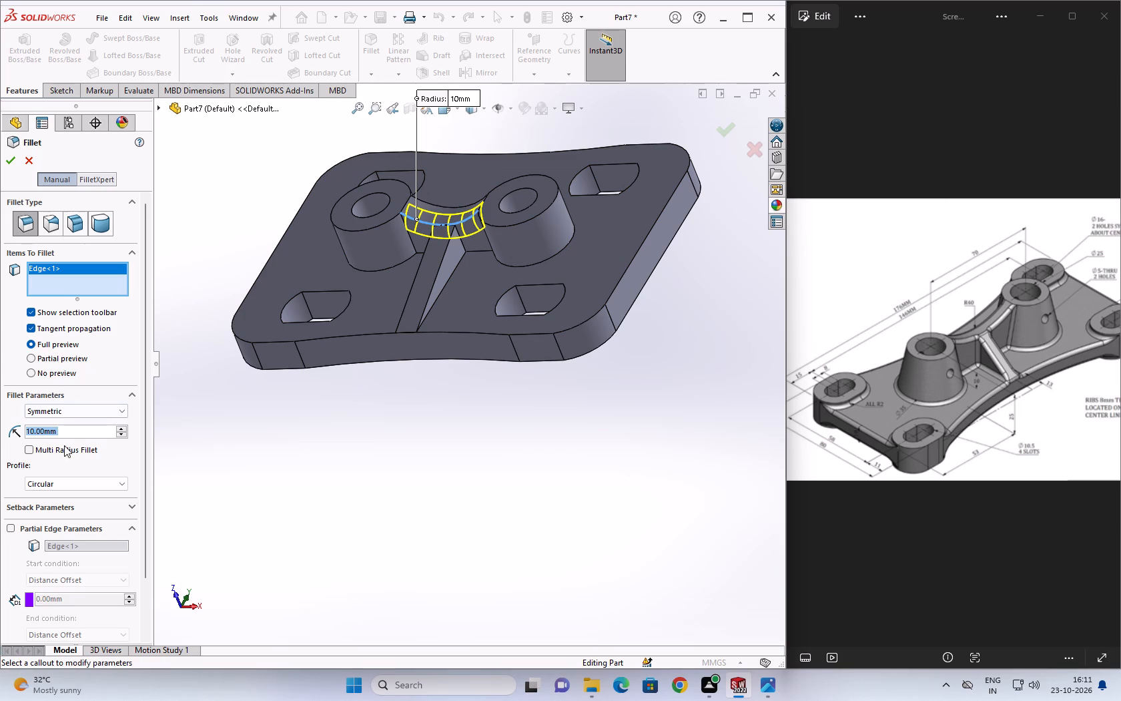
{"action": "key", "text": "2"}
{"action": "key", "text": "Return"}
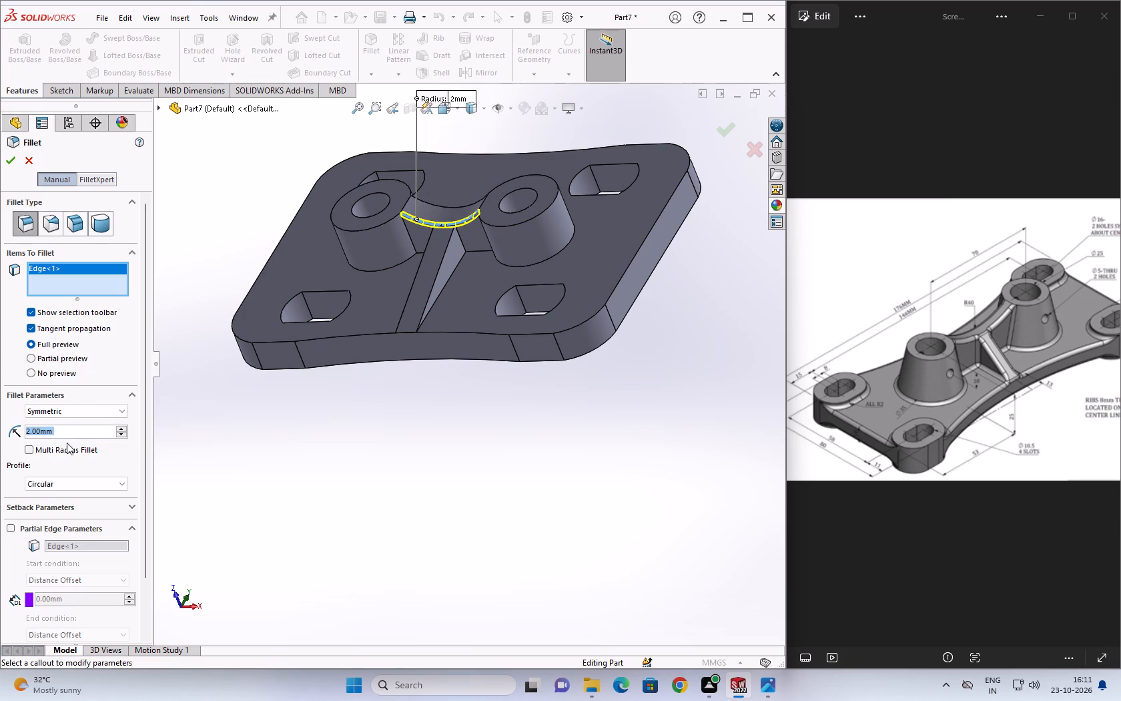
{"action": "key", "text": "5"}
{"action": "key", "text": "Return"}
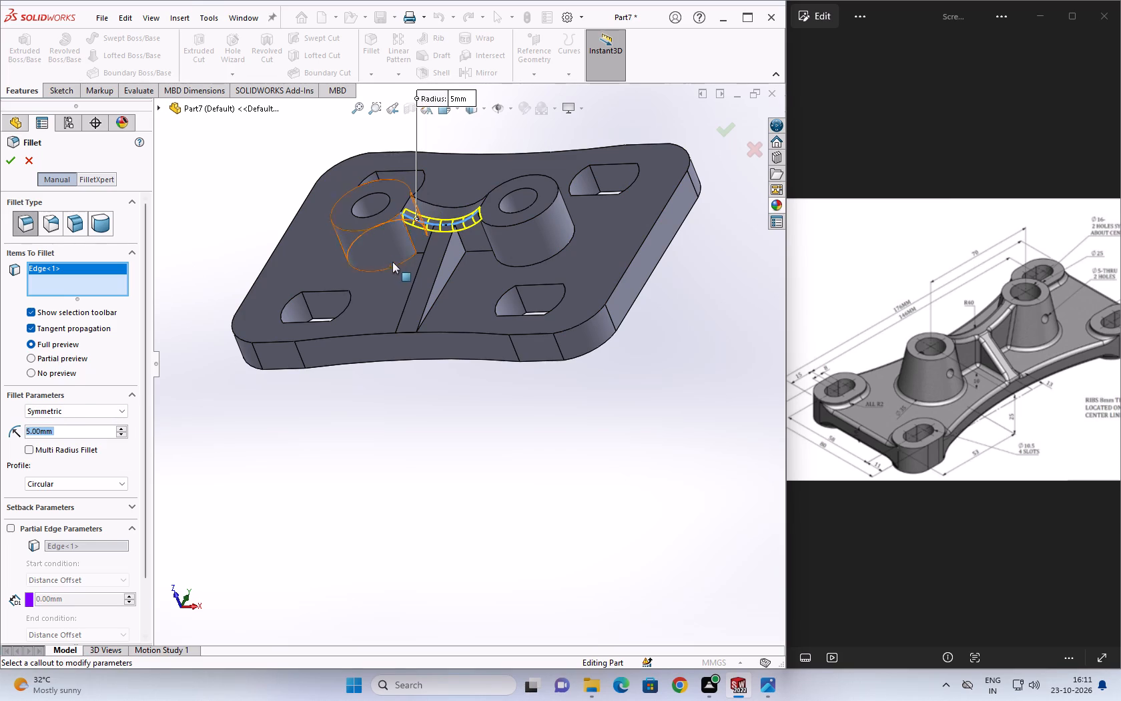
{"action": "middle_click_drag", "start_coordinate": [392, 258], "coordinate": [367, 354]}
{"action": "left_click", "coordinate": [446, 216]}
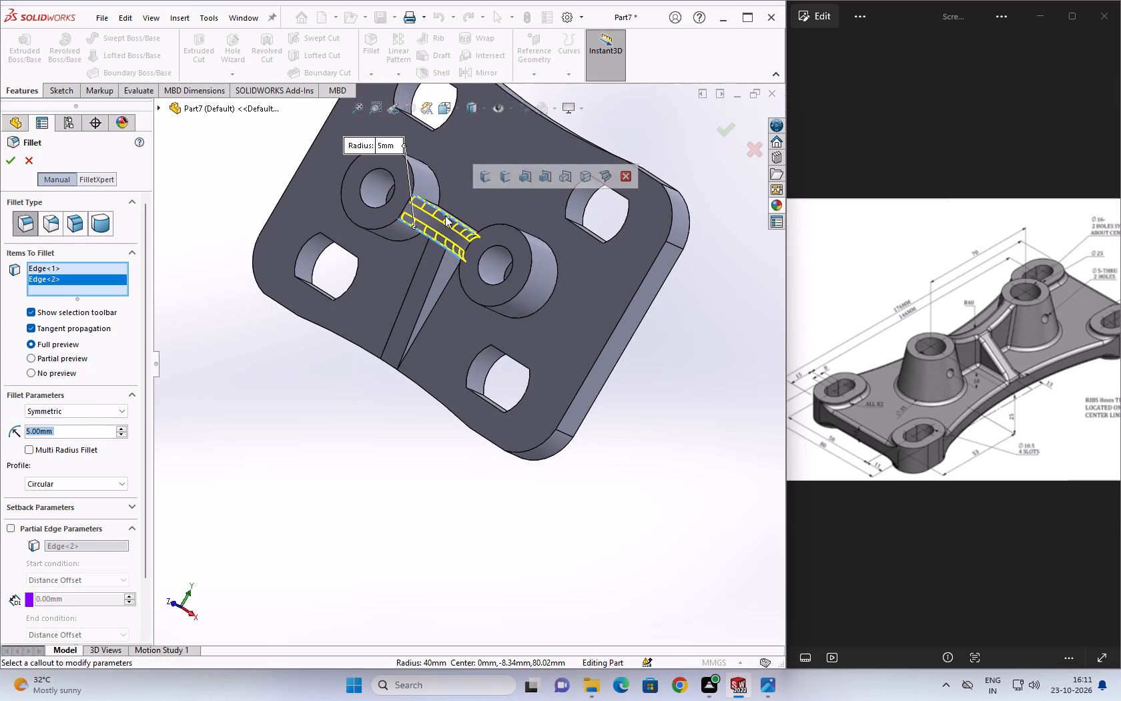
{"action": "middle_click_drag", "start_coordinate": [430, 314], "coordinate": [463, 270]}
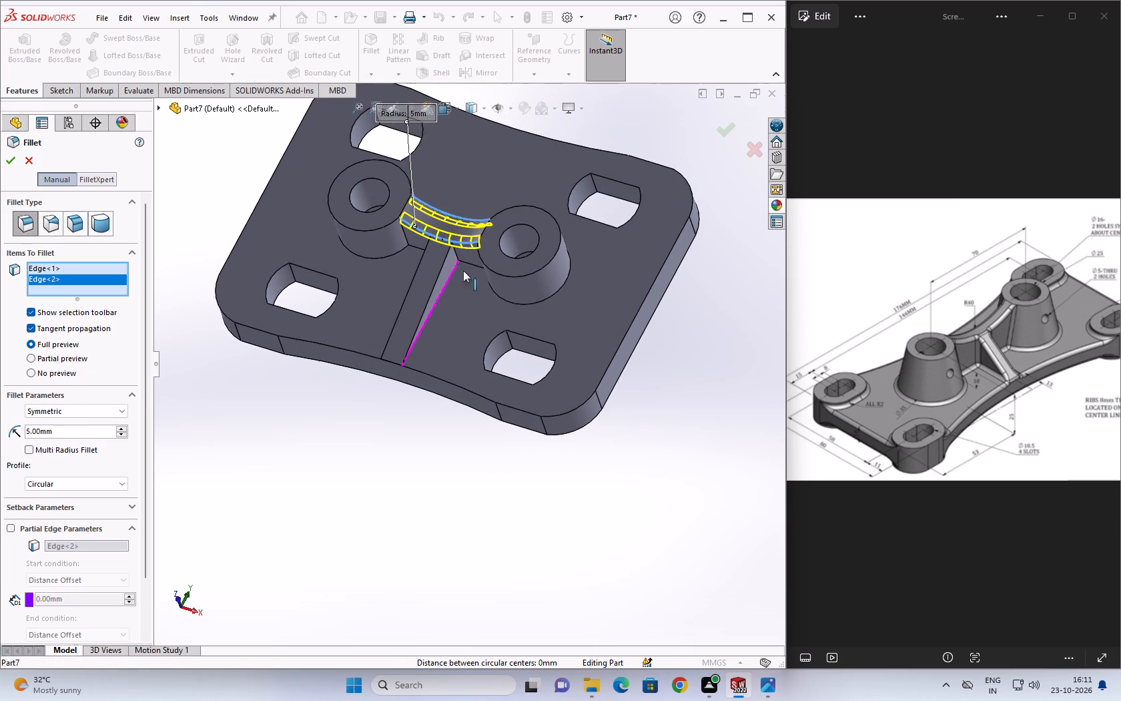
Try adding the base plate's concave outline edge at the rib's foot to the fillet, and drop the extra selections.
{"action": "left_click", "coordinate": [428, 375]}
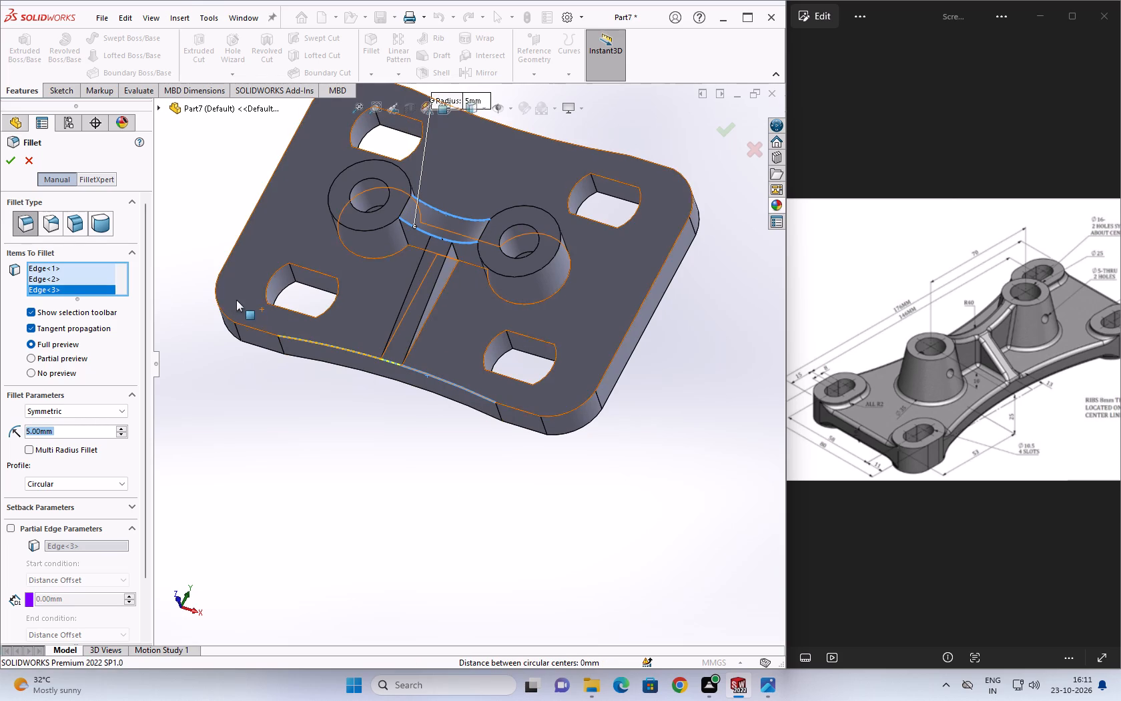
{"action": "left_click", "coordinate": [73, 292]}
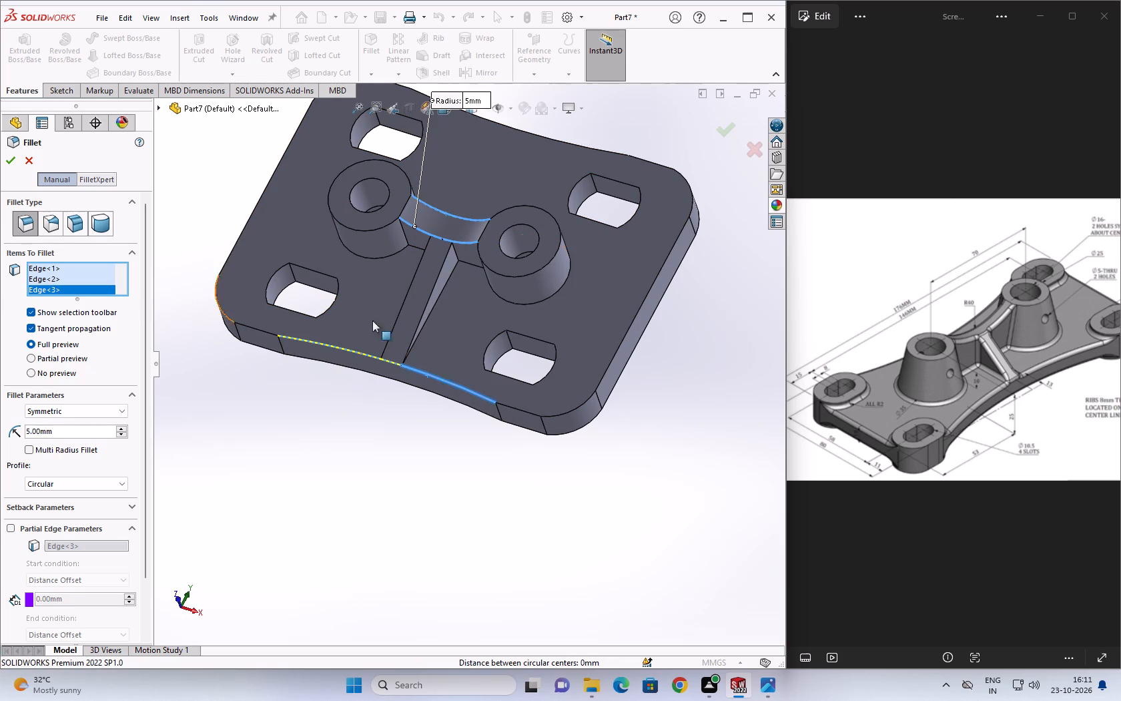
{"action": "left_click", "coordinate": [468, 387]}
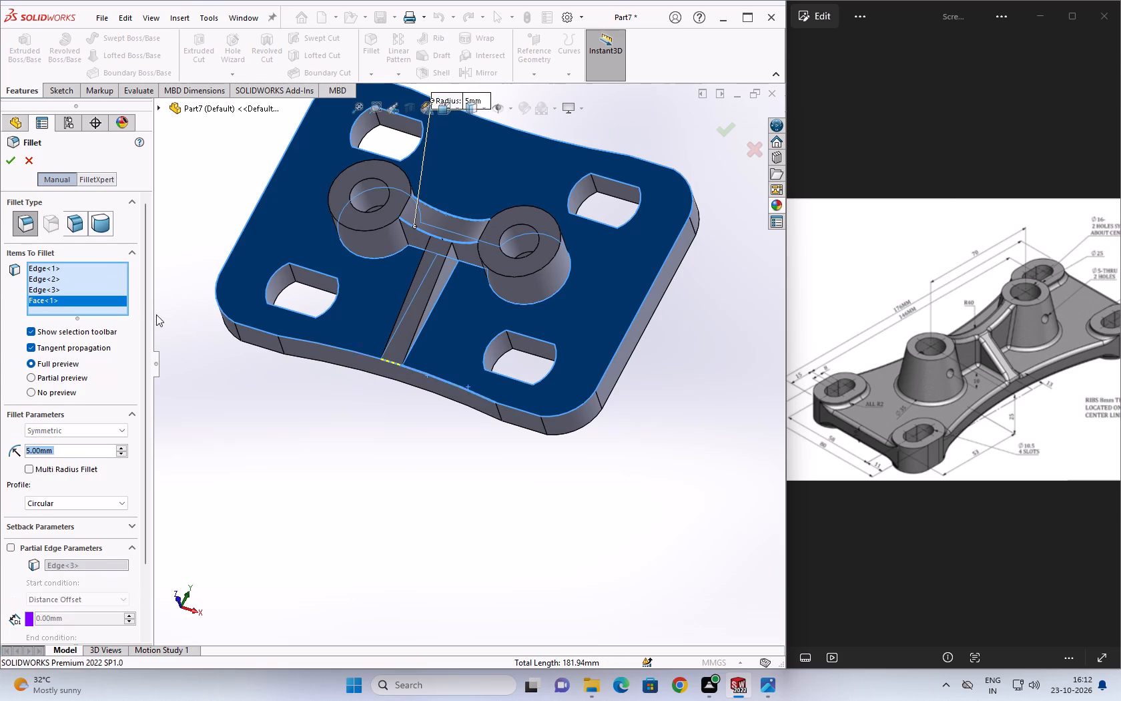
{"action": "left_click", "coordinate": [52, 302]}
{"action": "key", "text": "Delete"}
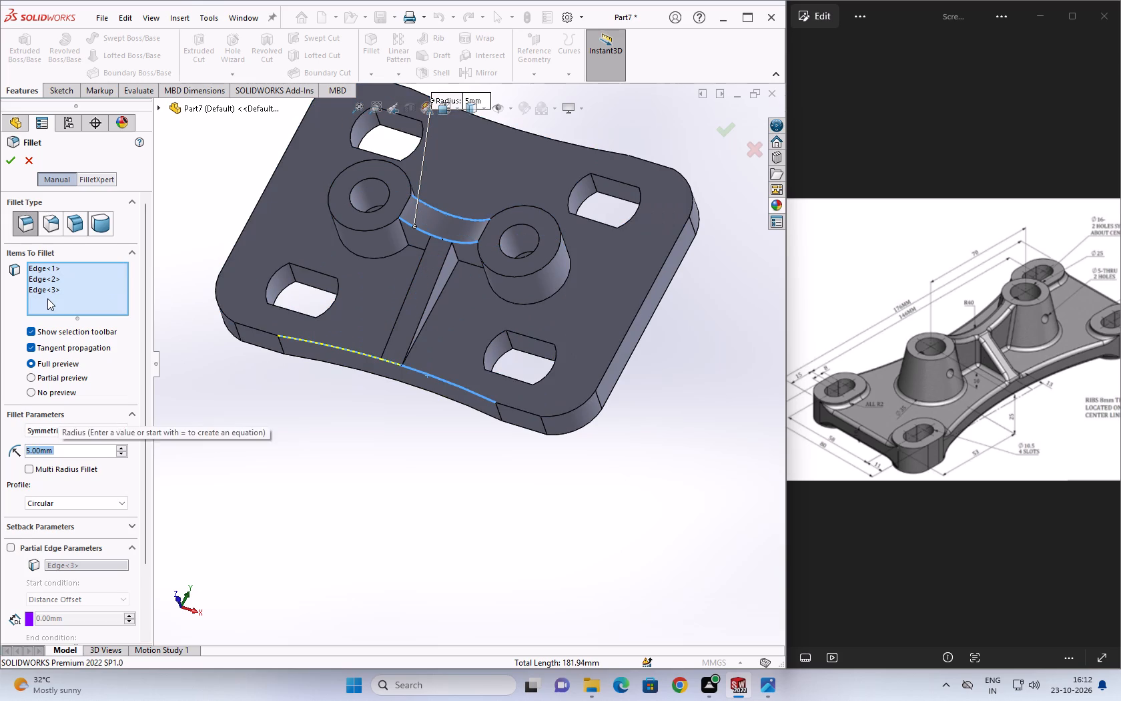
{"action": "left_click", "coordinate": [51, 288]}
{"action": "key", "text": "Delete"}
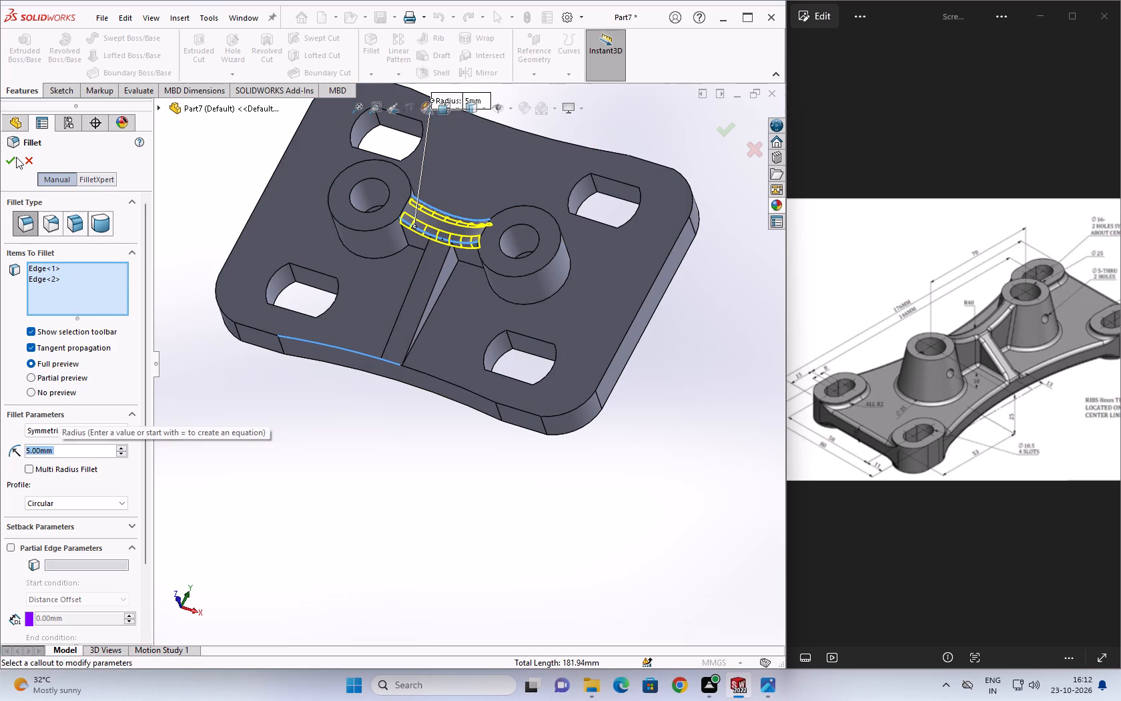
Apply the 5 mm fillet to the web's two curved top edges.
{"action": "left_click", "coordinate": [14, 157]}
{"action": "left_click", "coordinate": [462, 467]}
{"action": "key", "text": "Escape"}
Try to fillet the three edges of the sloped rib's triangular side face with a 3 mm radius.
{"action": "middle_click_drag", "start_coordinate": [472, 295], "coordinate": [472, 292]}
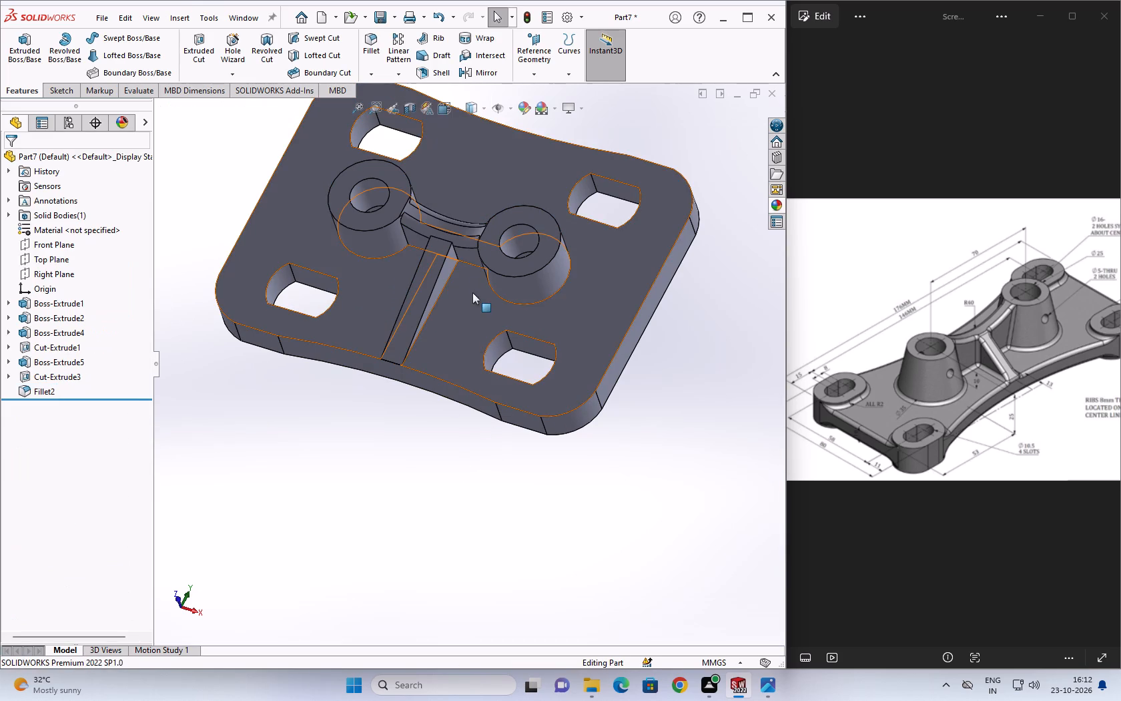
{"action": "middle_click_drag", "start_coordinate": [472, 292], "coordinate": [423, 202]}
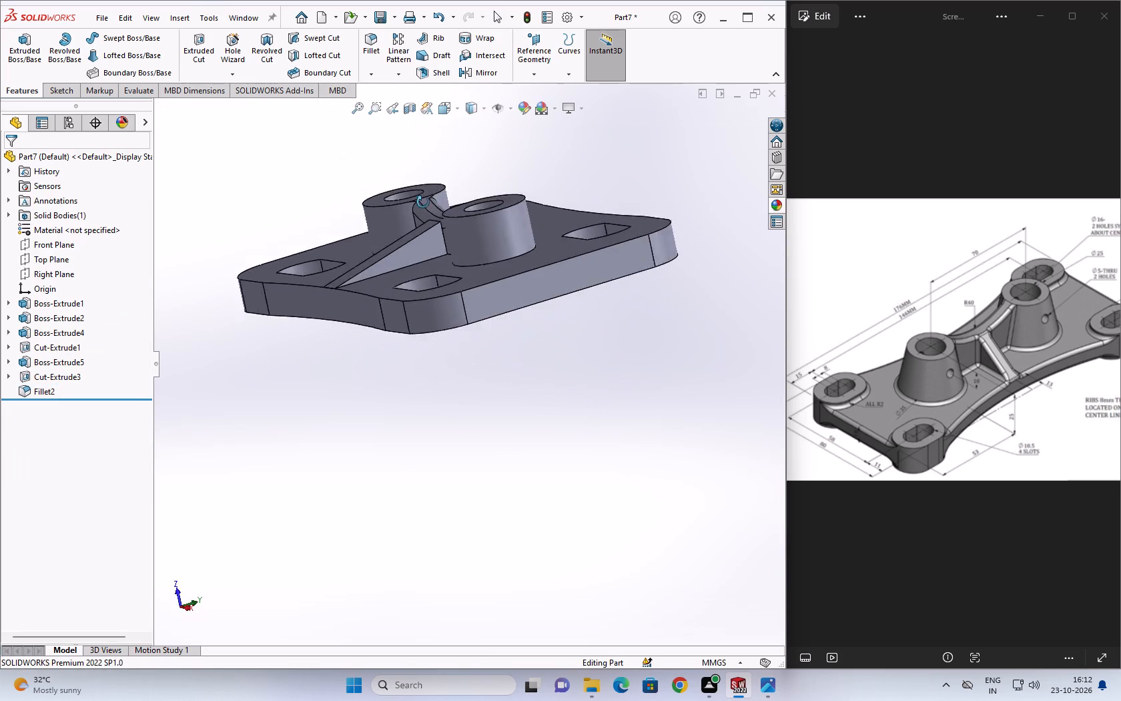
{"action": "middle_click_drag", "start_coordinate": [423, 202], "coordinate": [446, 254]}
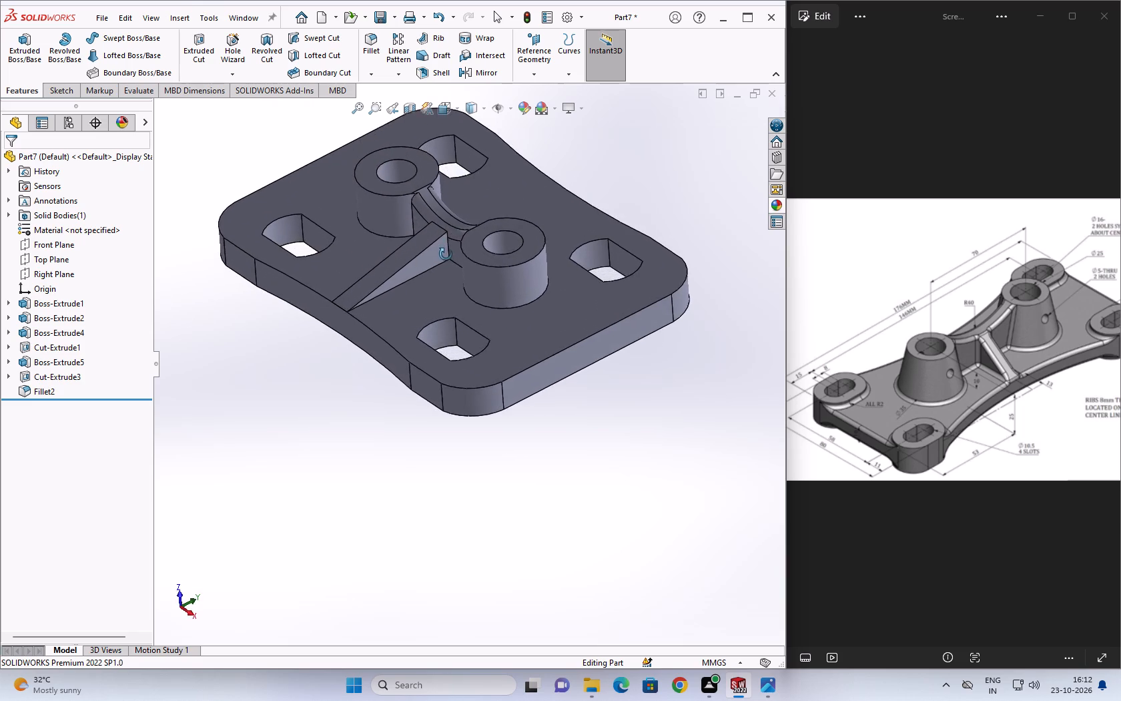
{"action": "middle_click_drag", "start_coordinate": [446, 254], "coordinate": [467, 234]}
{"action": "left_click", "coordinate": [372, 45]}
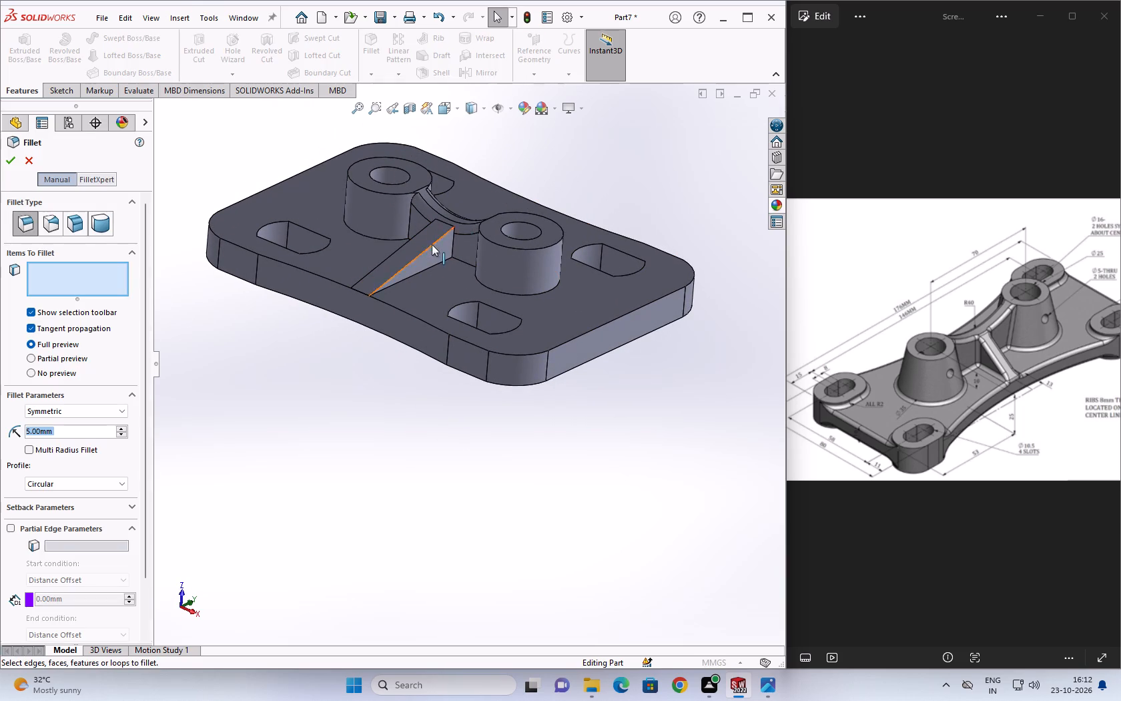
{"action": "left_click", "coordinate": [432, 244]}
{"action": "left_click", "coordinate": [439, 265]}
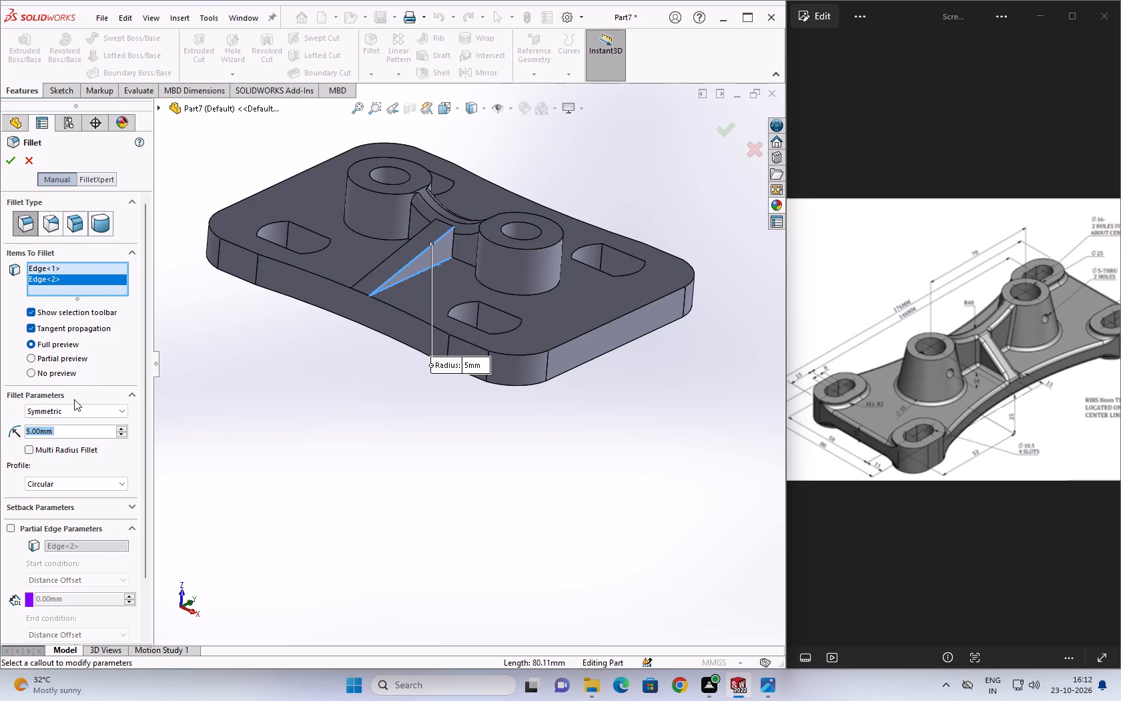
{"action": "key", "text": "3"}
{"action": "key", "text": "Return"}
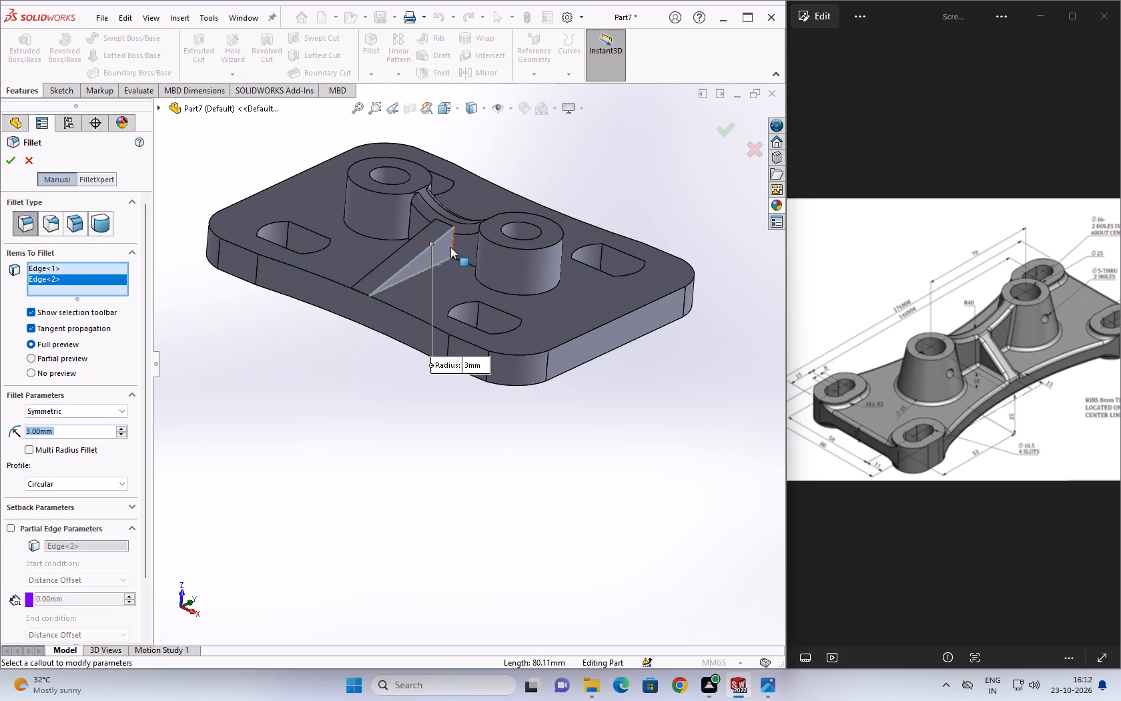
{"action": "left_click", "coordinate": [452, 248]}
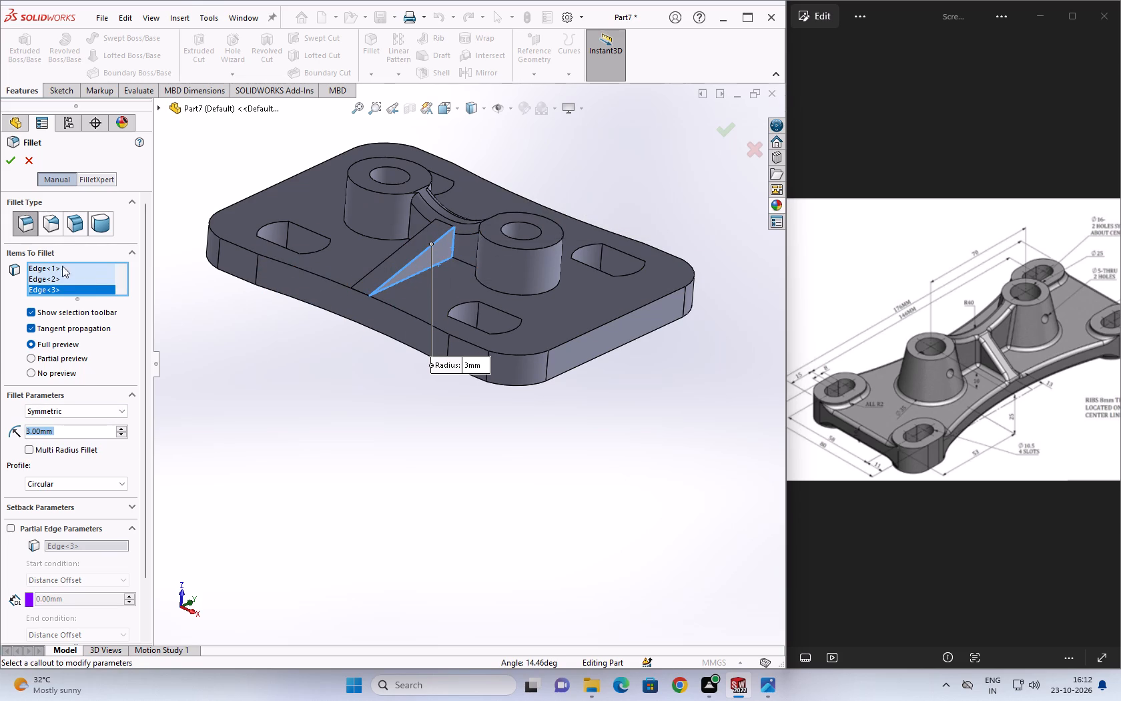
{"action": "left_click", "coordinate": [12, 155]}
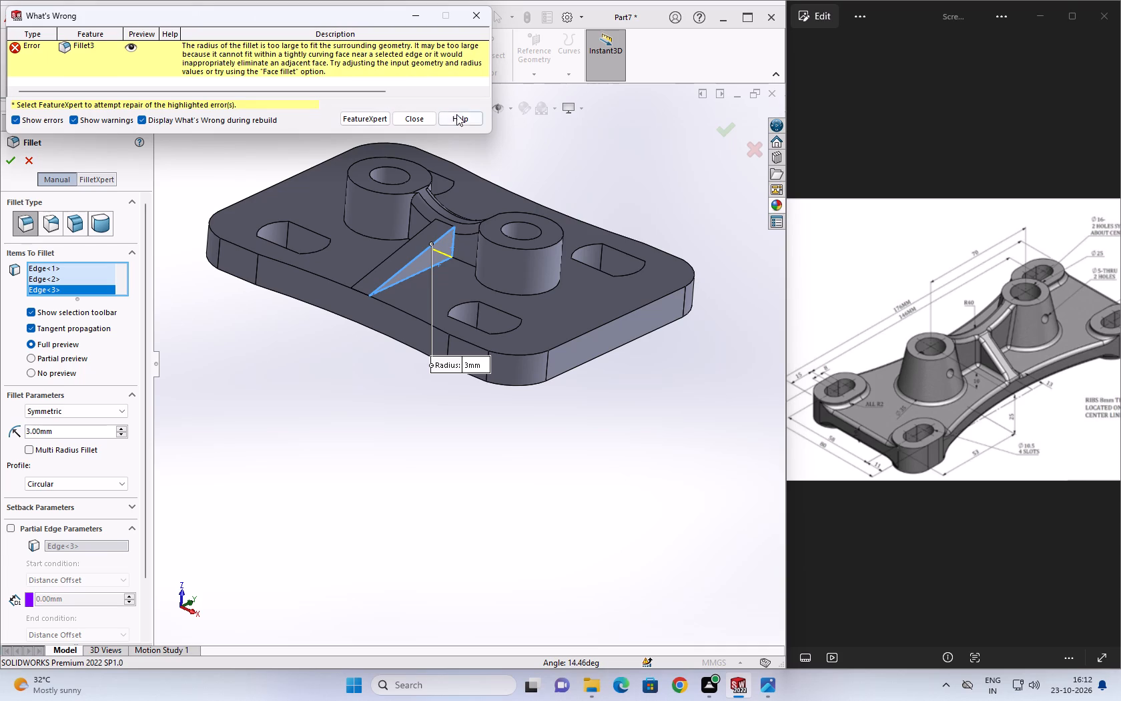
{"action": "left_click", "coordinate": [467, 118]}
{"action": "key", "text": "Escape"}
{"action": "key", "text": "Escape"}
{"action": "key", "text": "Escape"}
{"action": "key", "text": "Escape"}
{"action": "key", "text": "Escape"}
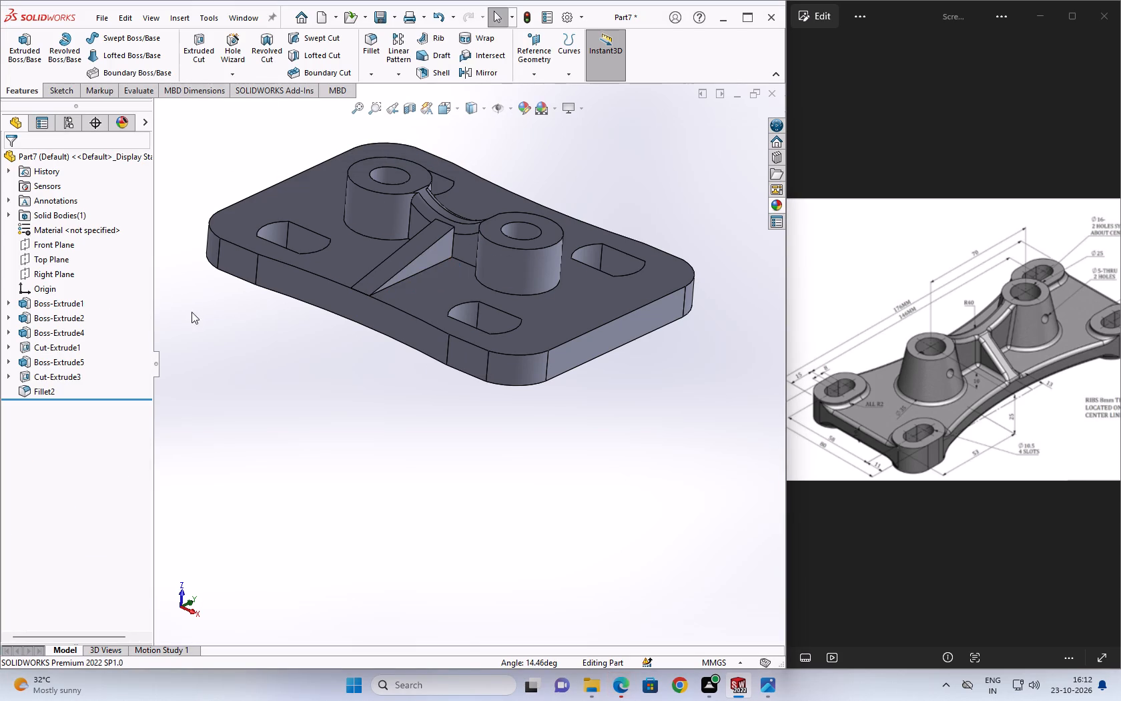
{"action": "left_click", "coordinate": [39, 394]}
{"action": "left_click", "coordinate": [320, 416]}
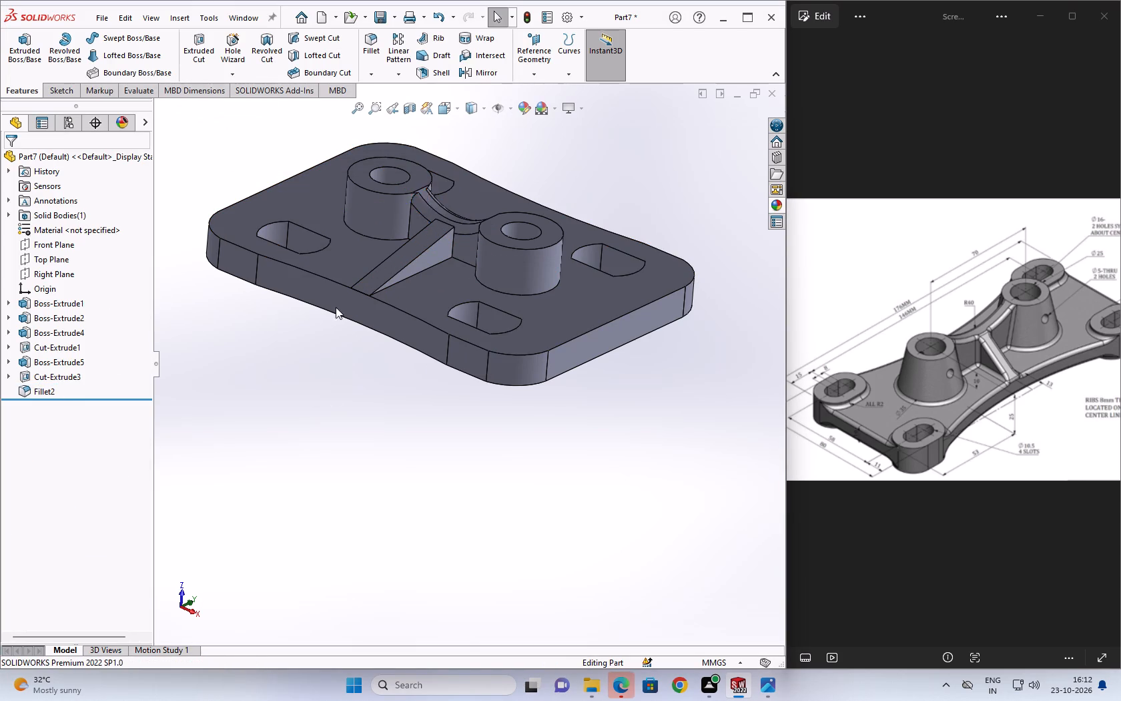
Set up a 3 mm radius fillet on the rib's two sloping edges and the plate's concave edge on one side of the rib.
{"action": "left_click", "coordinate": [372, 43]}
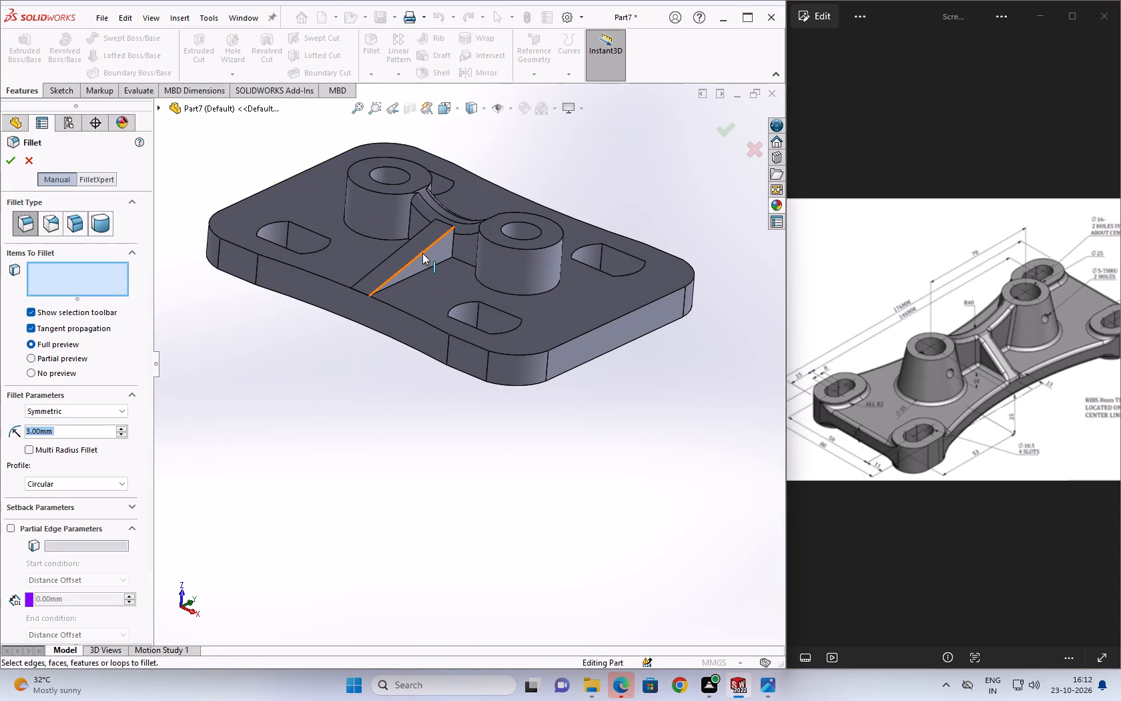
{"action": "left_click", "coordinate": [422, 253]}
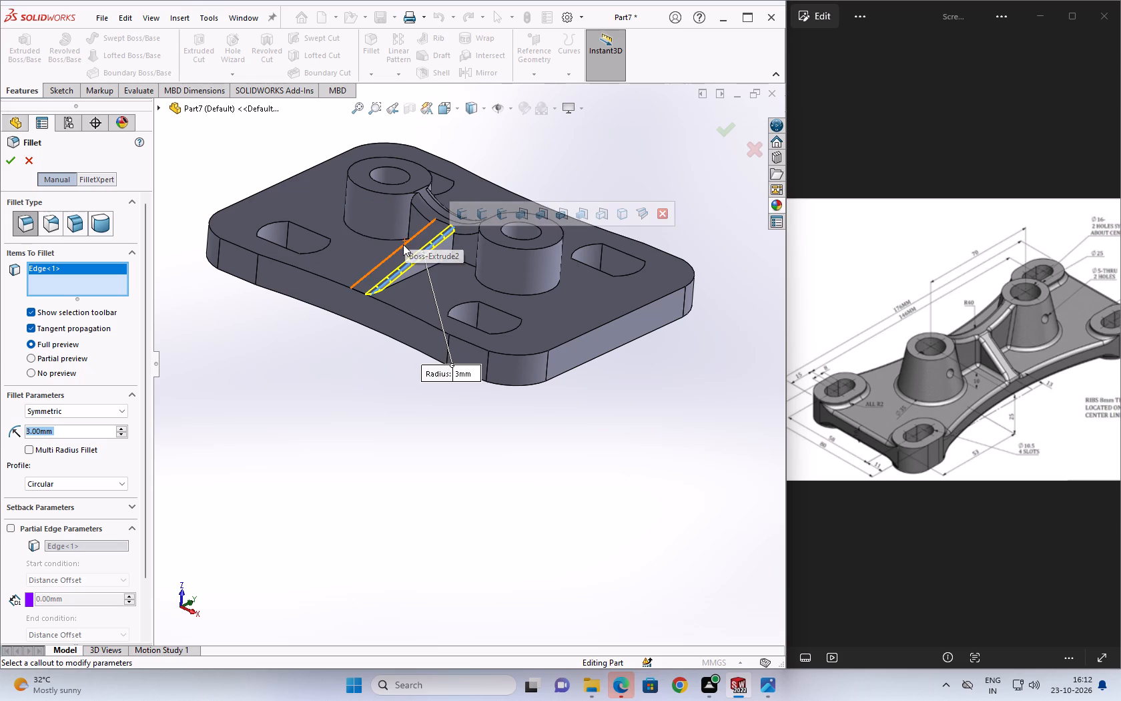
{"action": "left_click", "coordinate": [403, 244]}
{"action": "left_click", "coordinate": [406, 310]}
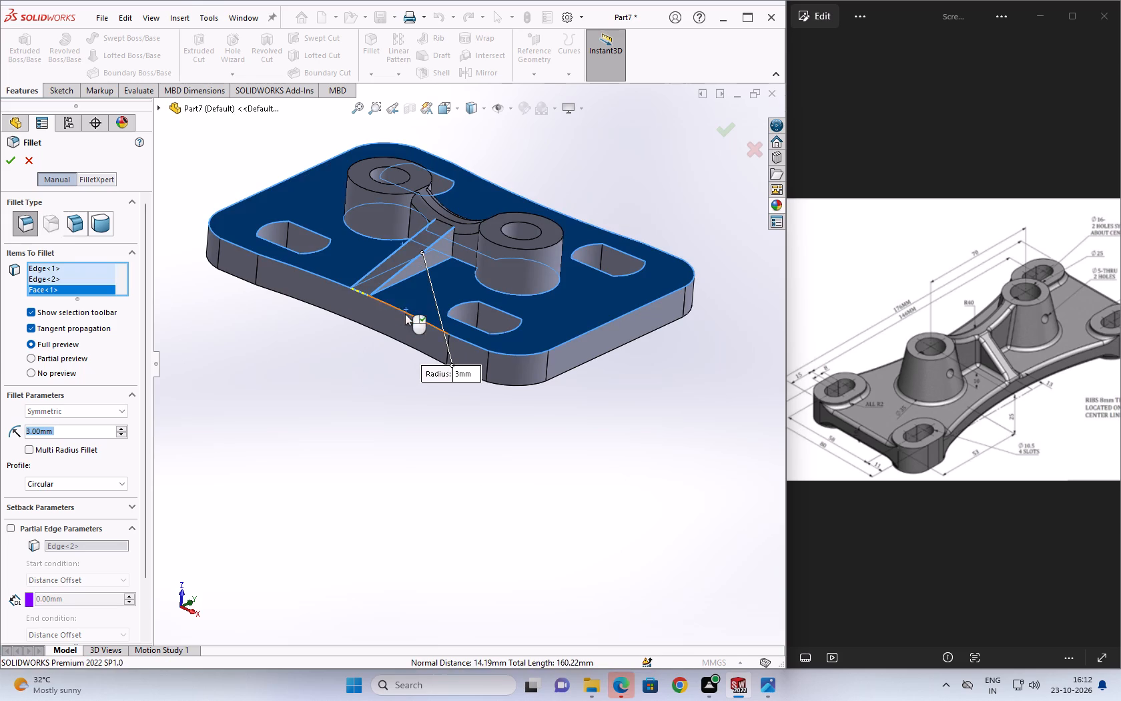
{"action": "left_click", "coordinate": [422, 303]}
{"action": "left_click", "coordinate": [418, 318]}
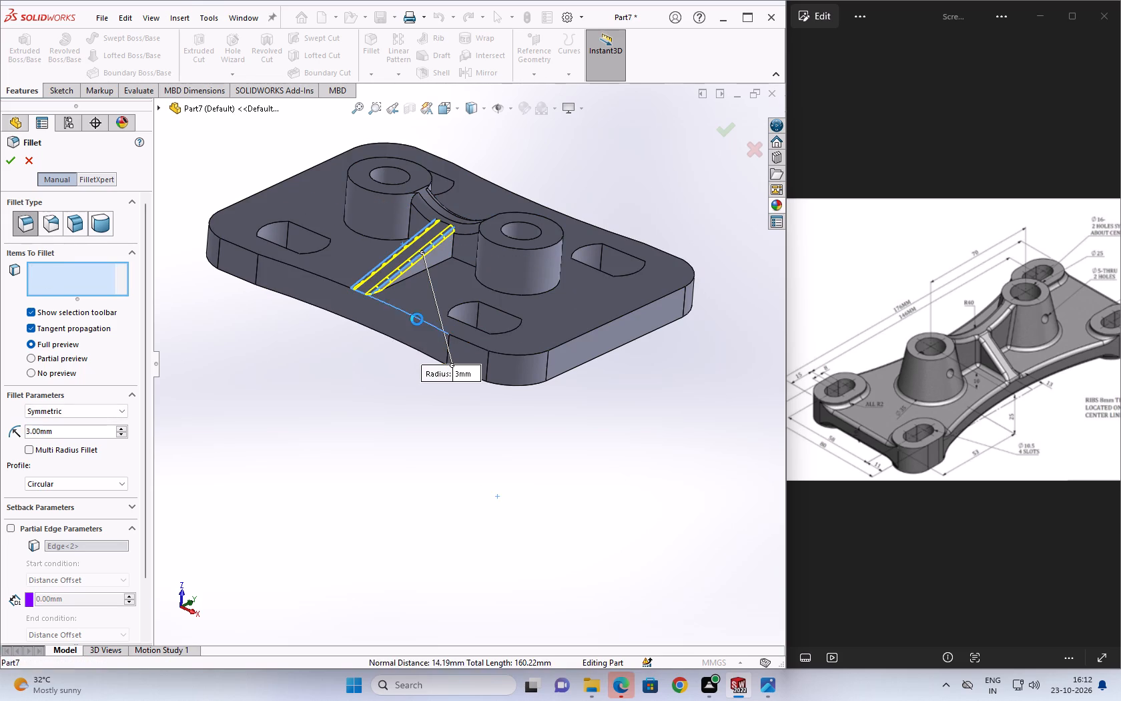
{"action": "left_click", "coordinate": [337, 282]}
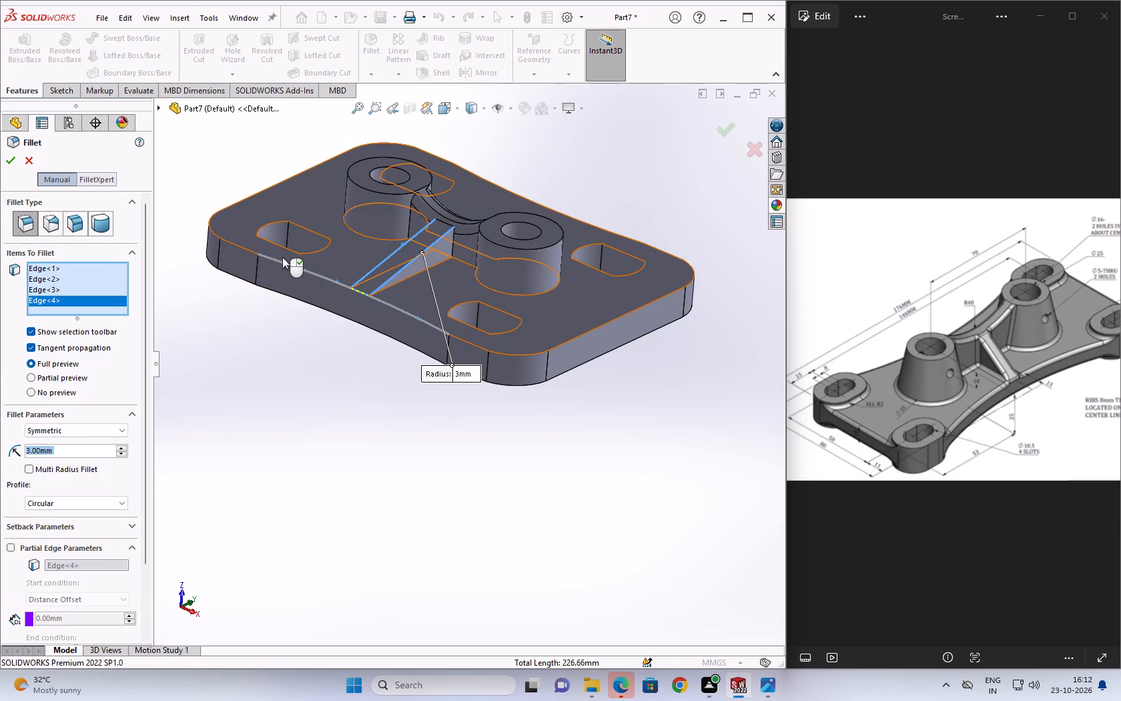
{"action": "left_click", "coordinate": [323, 277]}
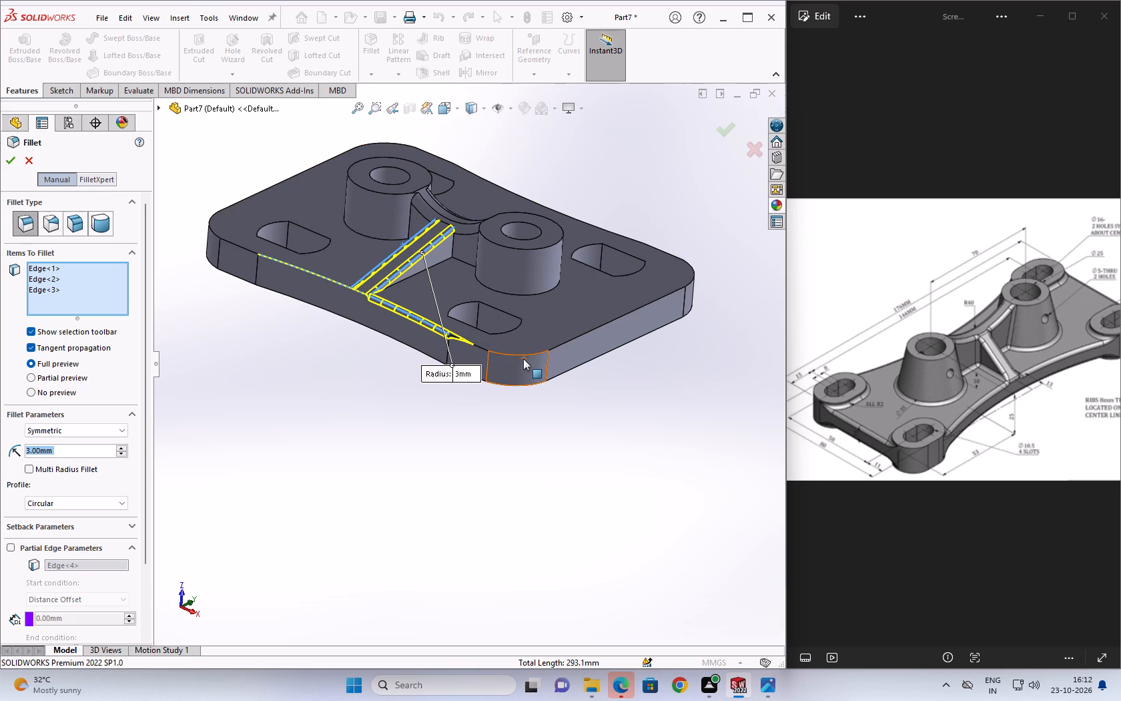
Add the plate's adjoining rounded corner edge and the short edge before it to the 3 mm fillet, and try to apply it.
{"action": "left_click", "coordinate": [516, 352]}
{"action": "left_click", "coordinate": [538, 336]}
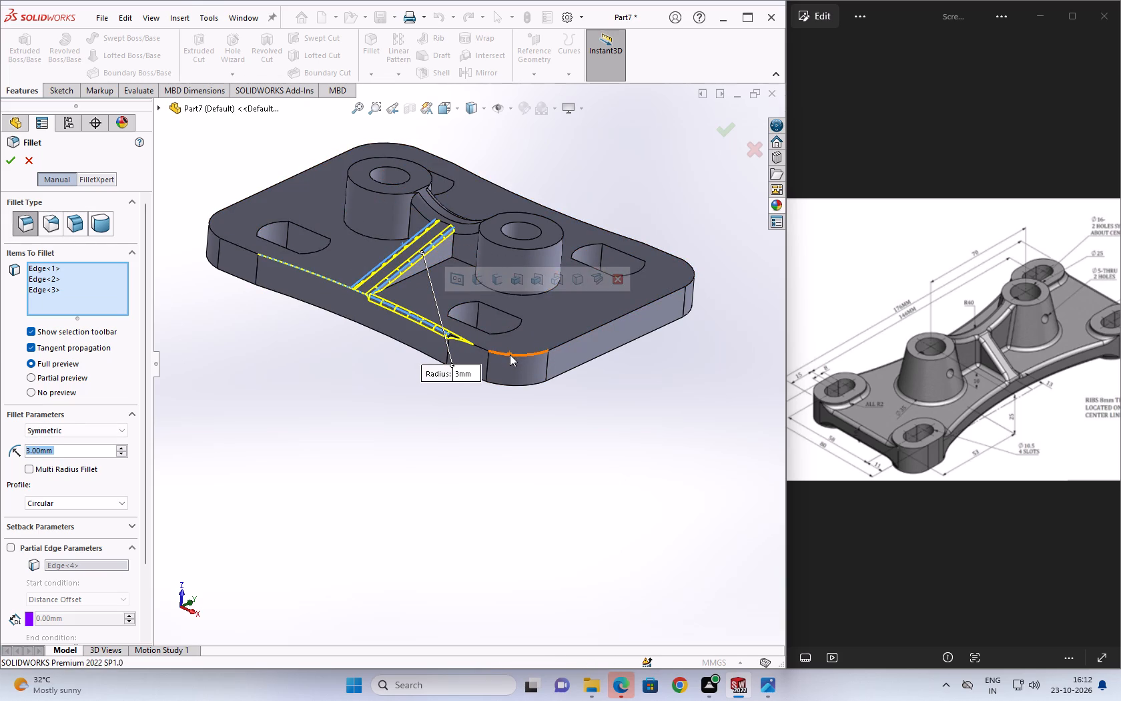
{"action": "left_click", "coordinate": [510, 355]}
{"action": "left_click", "coordinate": [484, 347]}
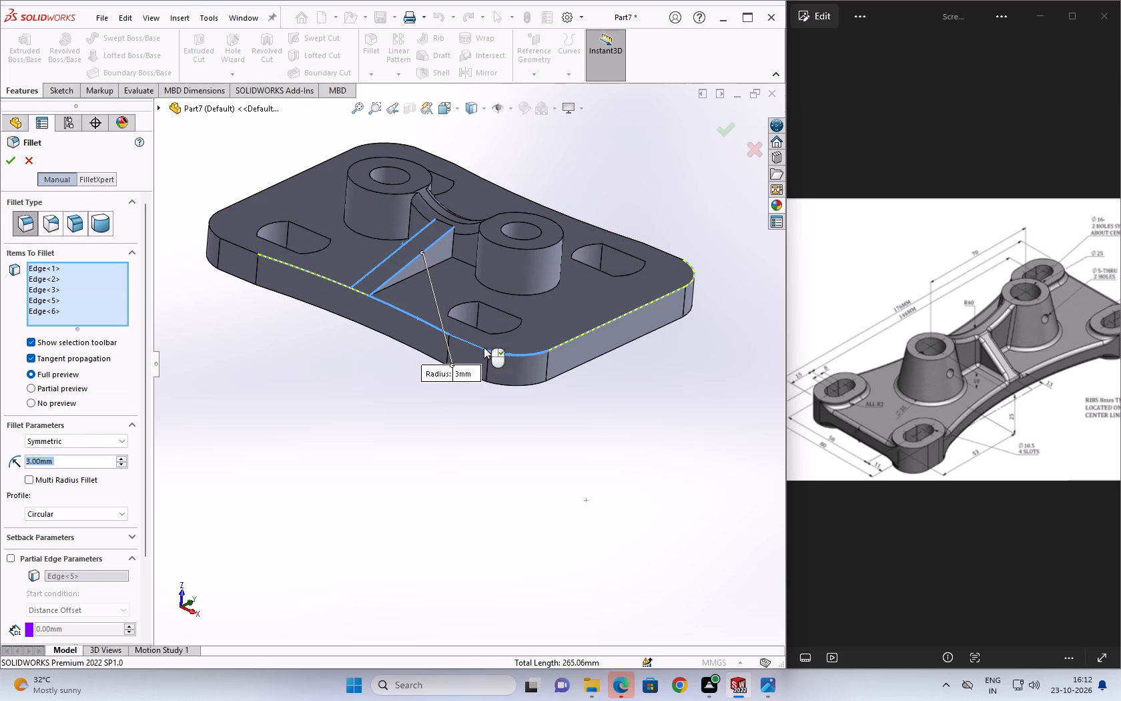
{"action": "left_click", "coordinate": [19, 160]}
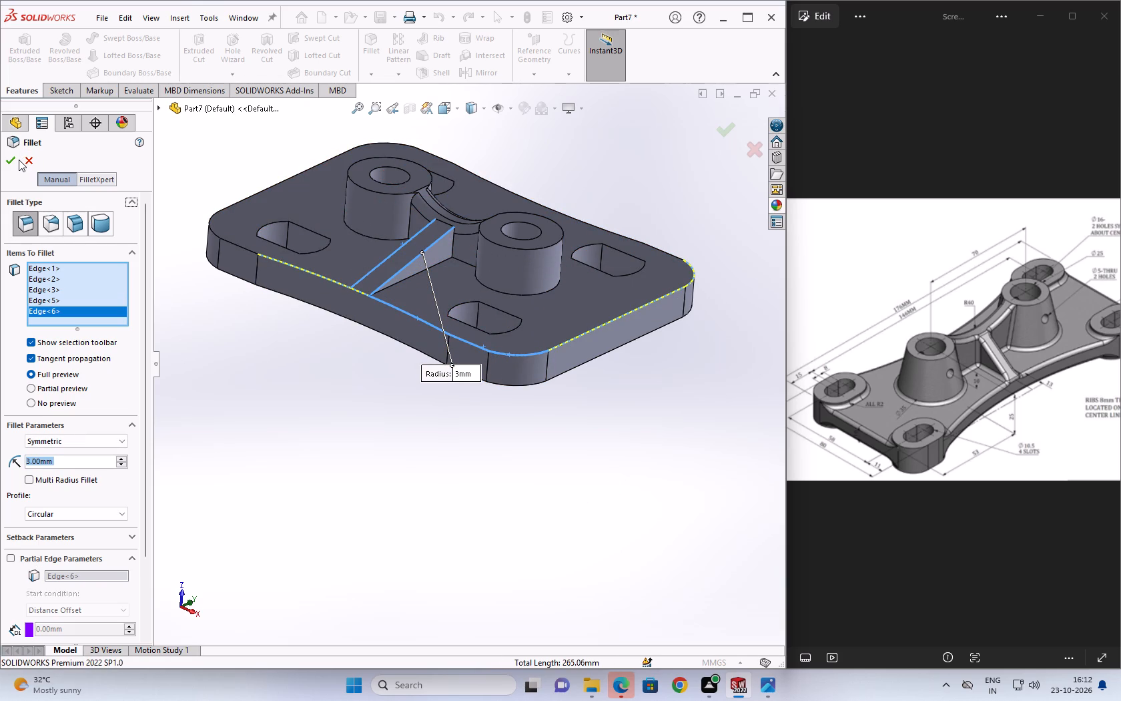
{"action": "left_click", "coordinate": [17, 160]}
{"action": "key", "text": "Escape"}
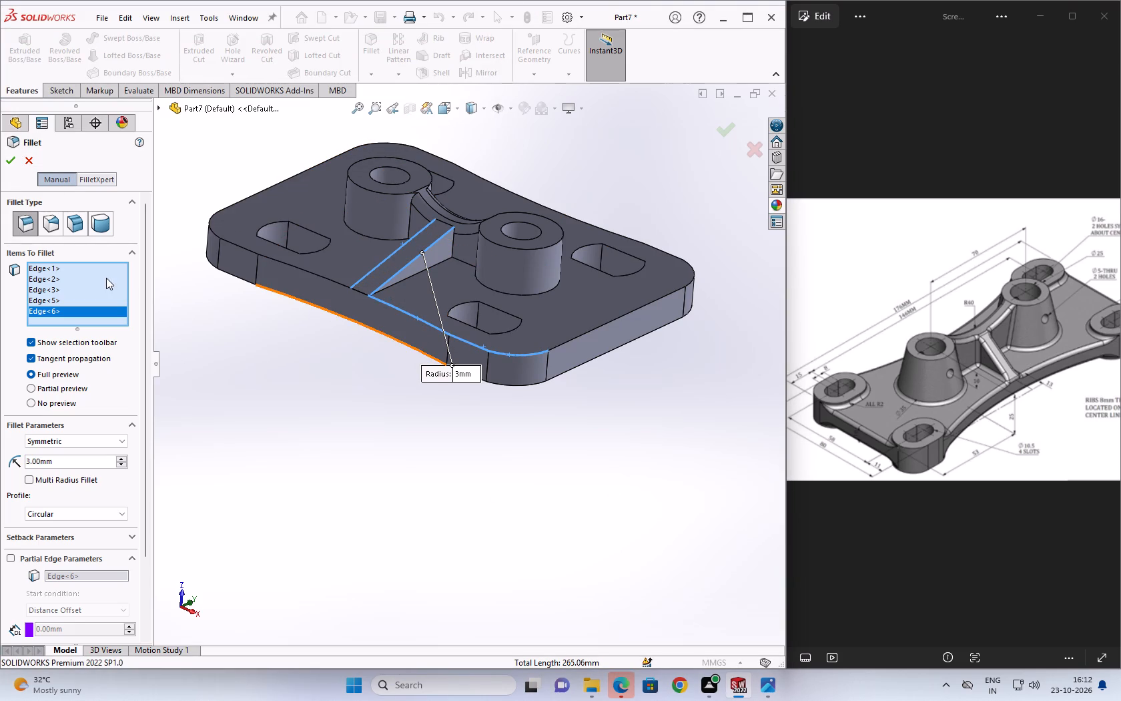
Remove the plate's rounded corner edge from the 3 mm fillet selection and apply the fillet to the rib and adjoining plate edges.
{"action": "key", "text": "Delete"}
{"action": "left_click", "coordinate": [52, 300]}
{"action": "key", "text": "Delete"}
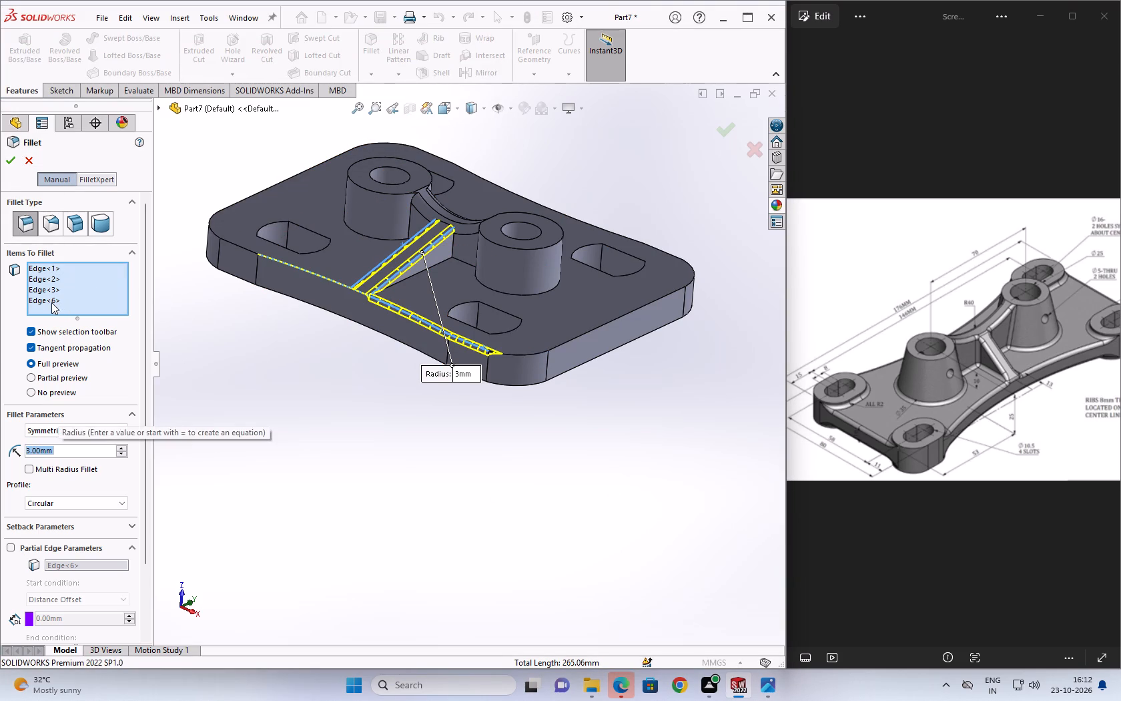
{"action": "left_click", "coordinate": [51, 300]}
{"action": "left_click", "coordinate": [13, 166]}
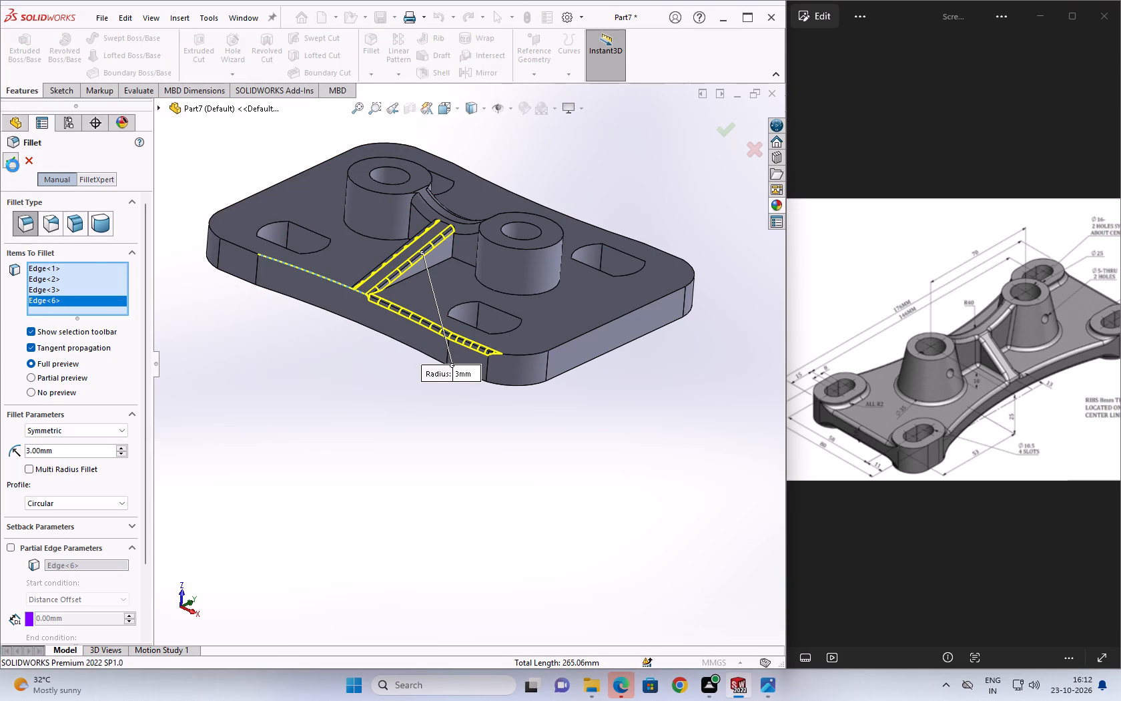
{"action": "left_click", "coordinate": [352, 370]}
Start a 3 mm fillet on the plate's concave top edge on the other side of the rib, leaving out the rib's short end edge.
{"action": "scroll", "coordinate": [458, 363], "scroll_direction": "up", "scroll_amount": 1}
{"action": "middle_click", "coordinate": [463, 363]}
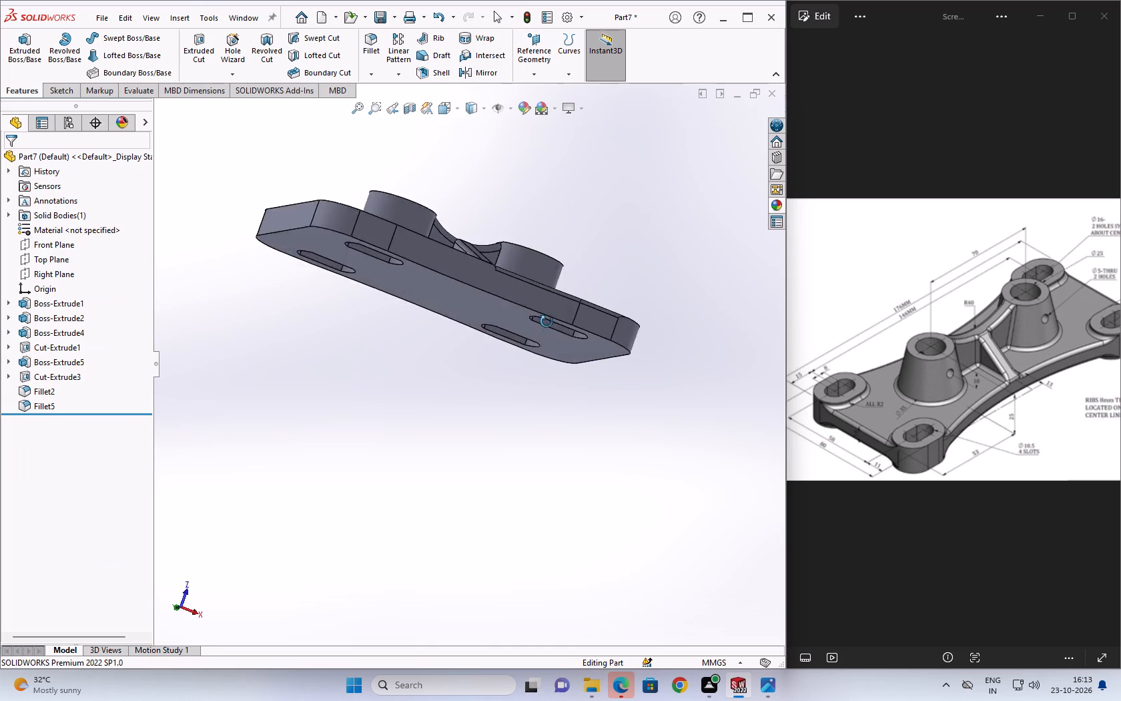
{"action": "scroll", "coordinate": [394, 308], "scroll_direction": "down", "scroll_amount": 4}
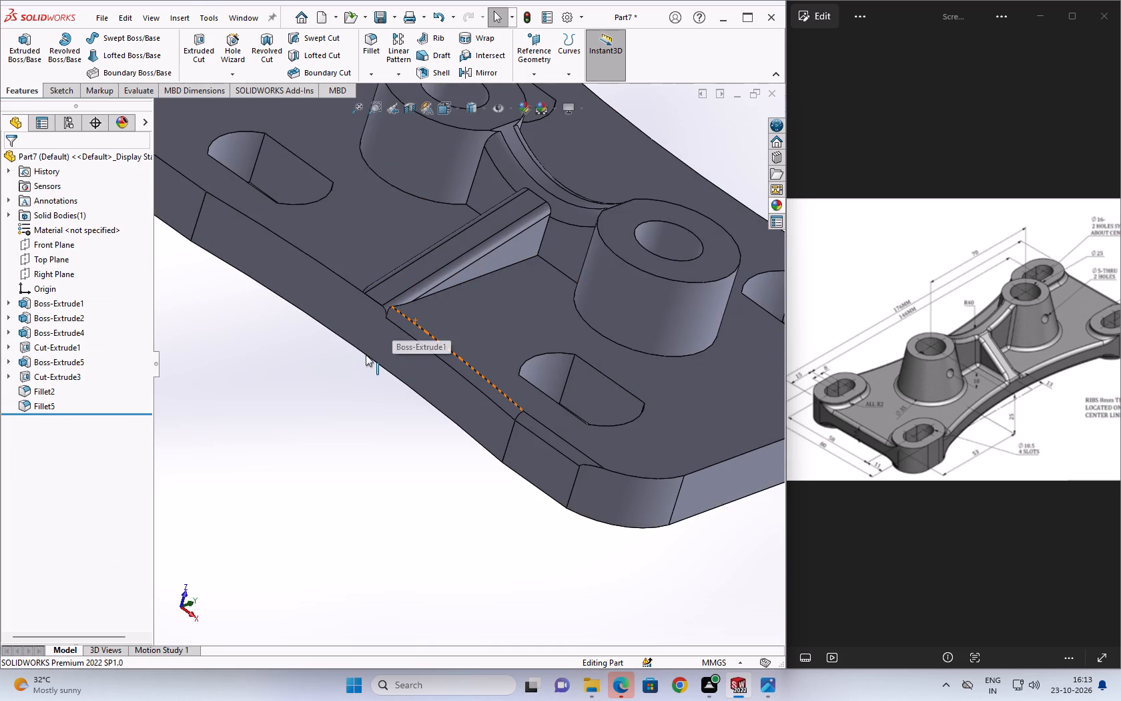
{"action": "scroll", "coordinate": [351, 357], "scroll_direction": "down", "scroll_amount": 5}
{"action": "scroll", "coordinate": [422, 319], "scroll_direction": "up", "scroll_amount": 5}
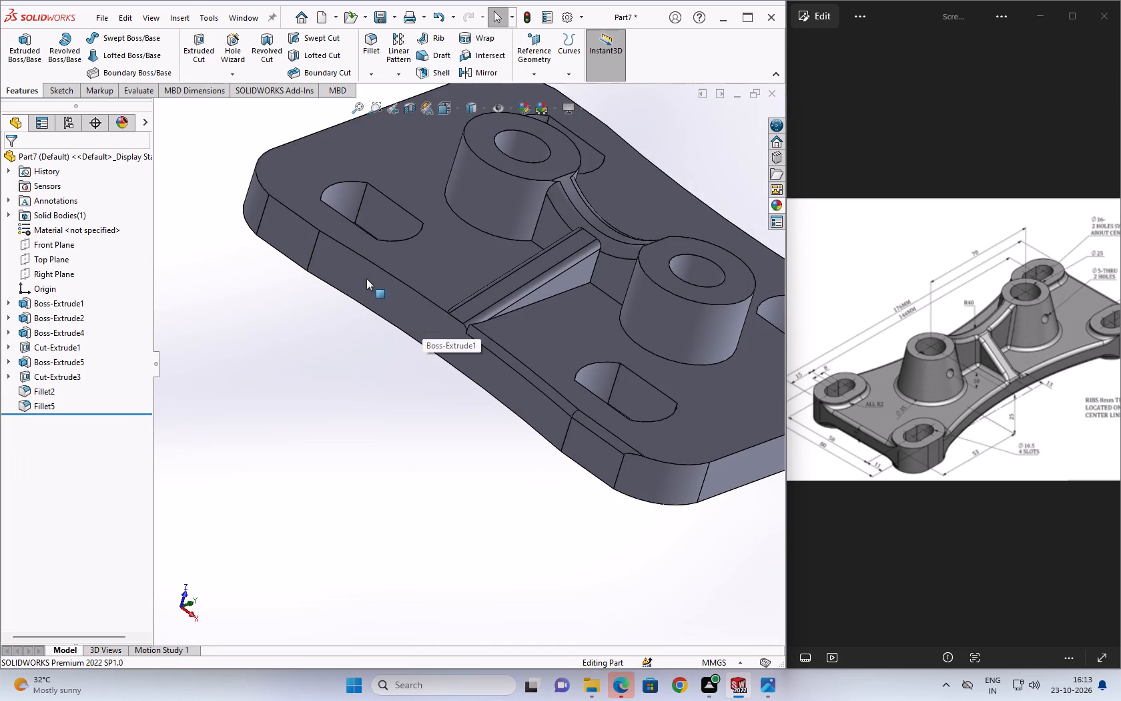
{"action": "left_click", "coordinate": [379, 57]}
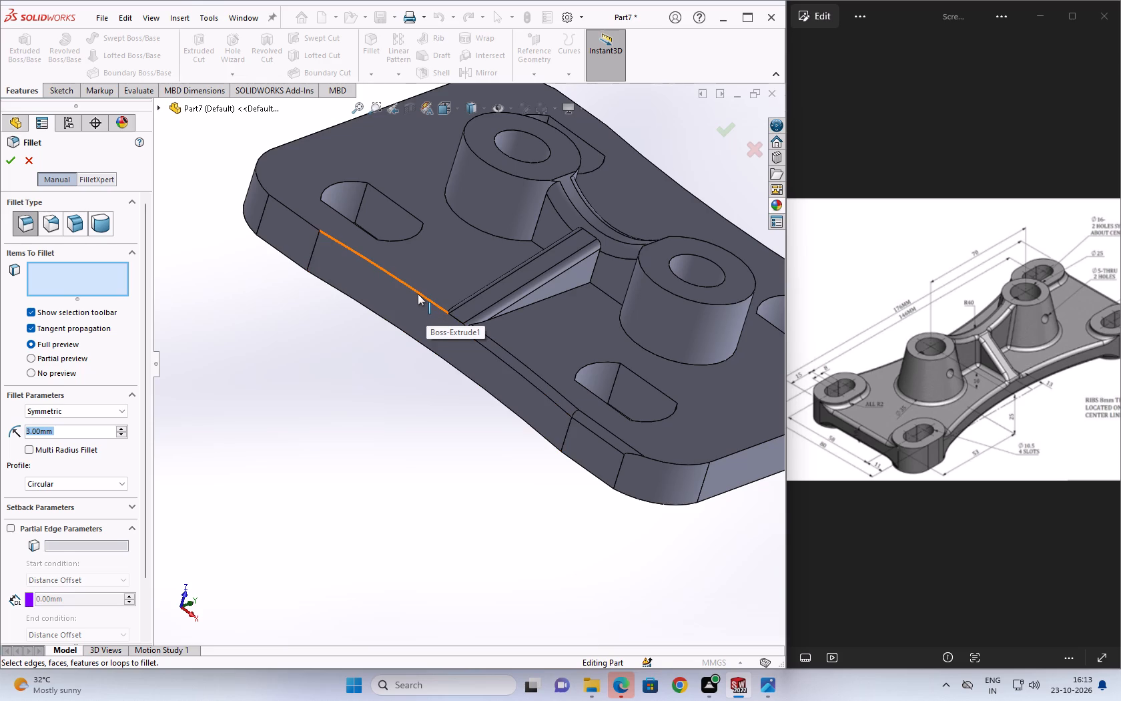
{"action": "left_click", "coordinate": [417, 293]}
{"action": "left_click", "coordinate": [458, 322]}
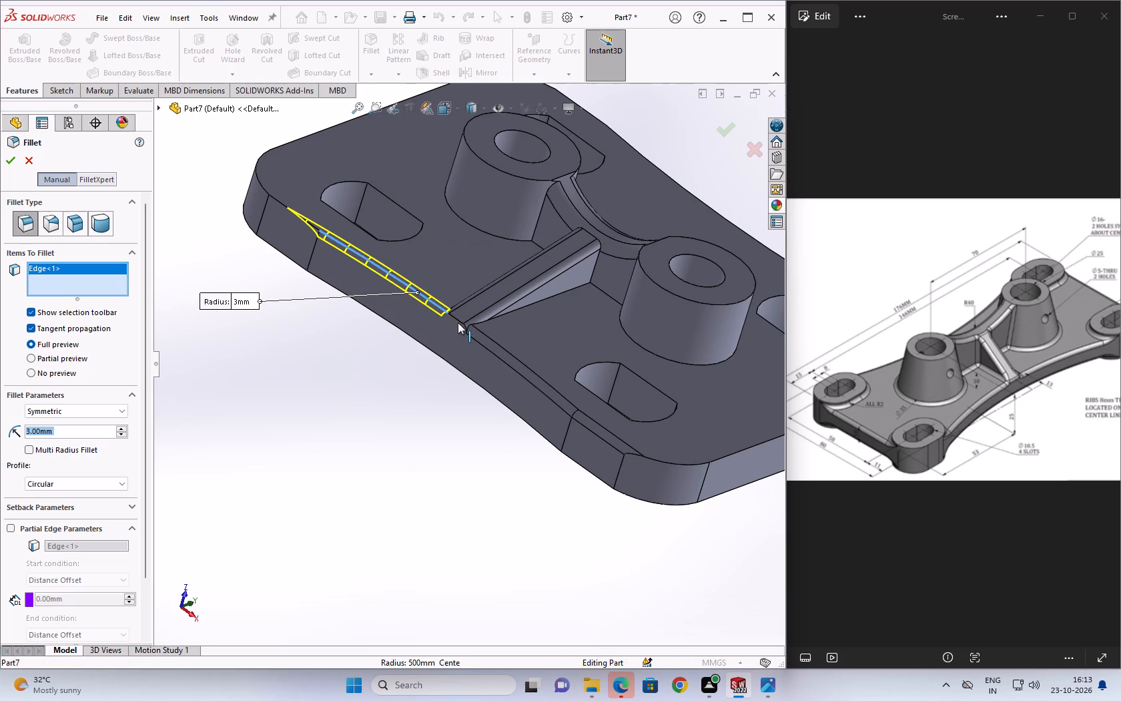
{"action": "left_click", "coordinate": [104, 276]}
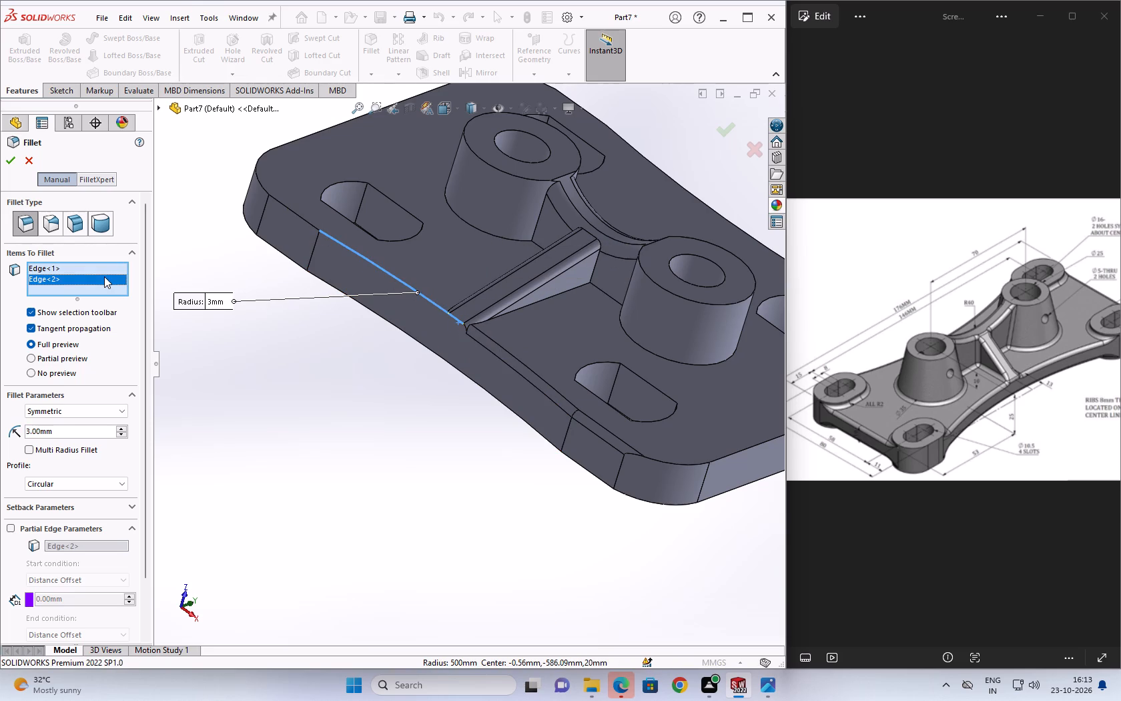
{"action": "key", "text": "Delete"}
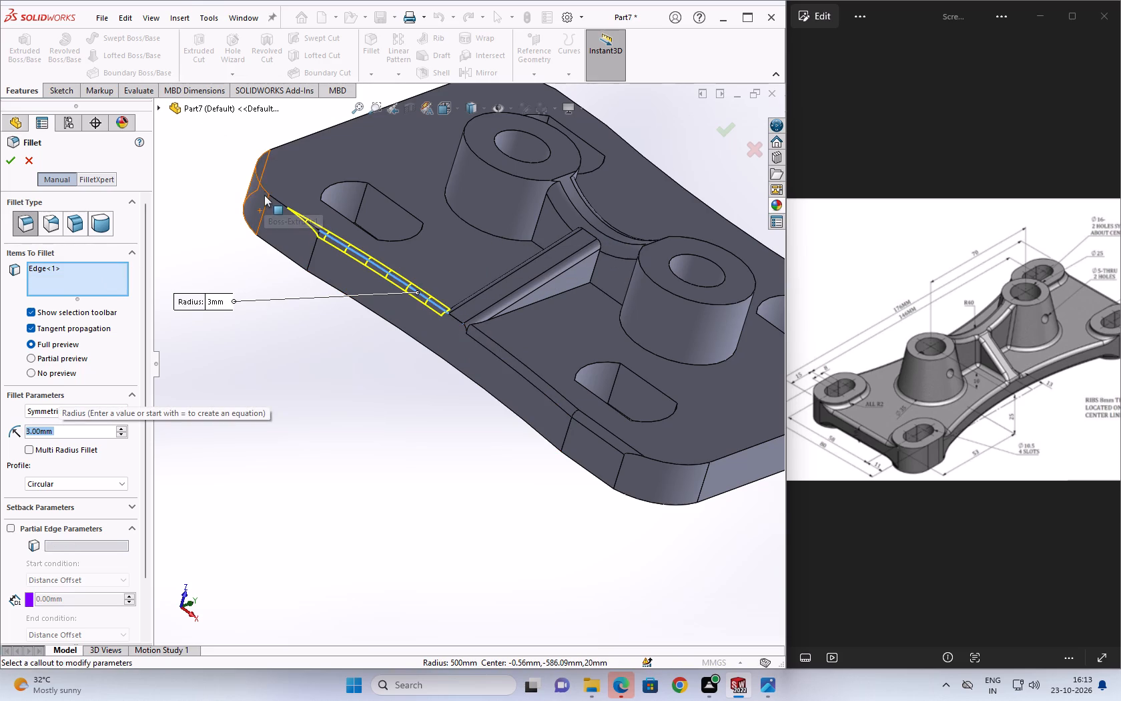
Add the short top edge between that concave edge and the rounded corner to the 3 mm fillet, leaving the corner edge out.
{"action": "left_click", "coordinate": [260, 184]}
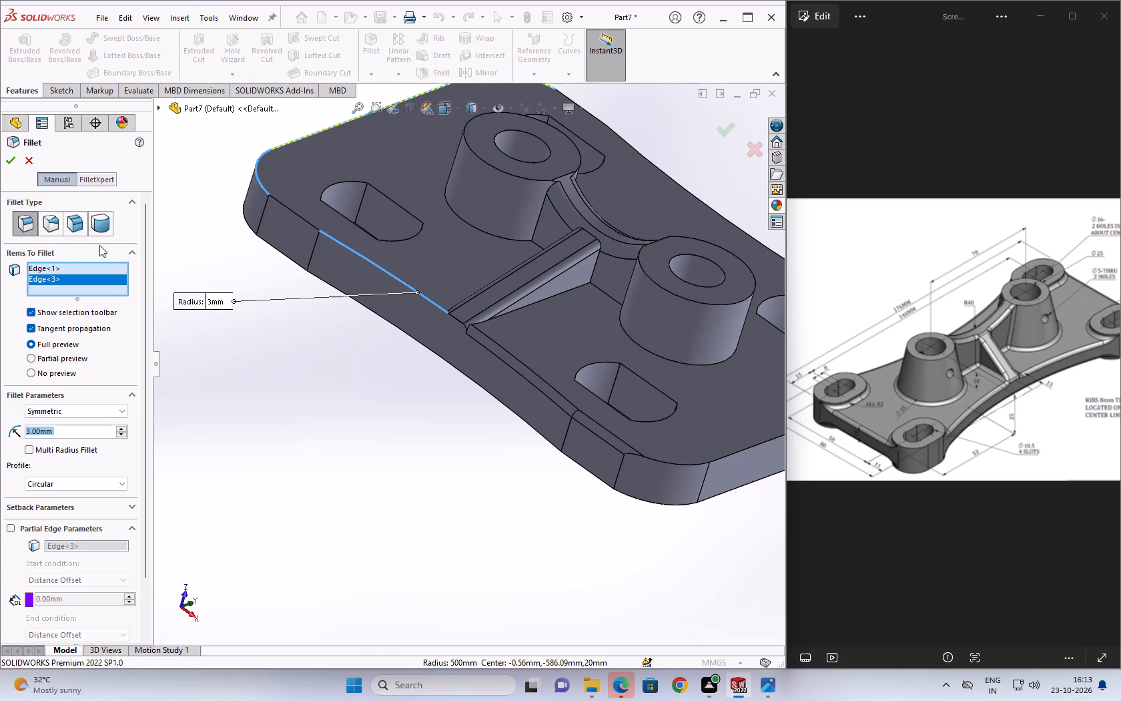
{"action": "left_click", "coordinate": [51, 274]}
{"action": "key", "text": "Delete"}
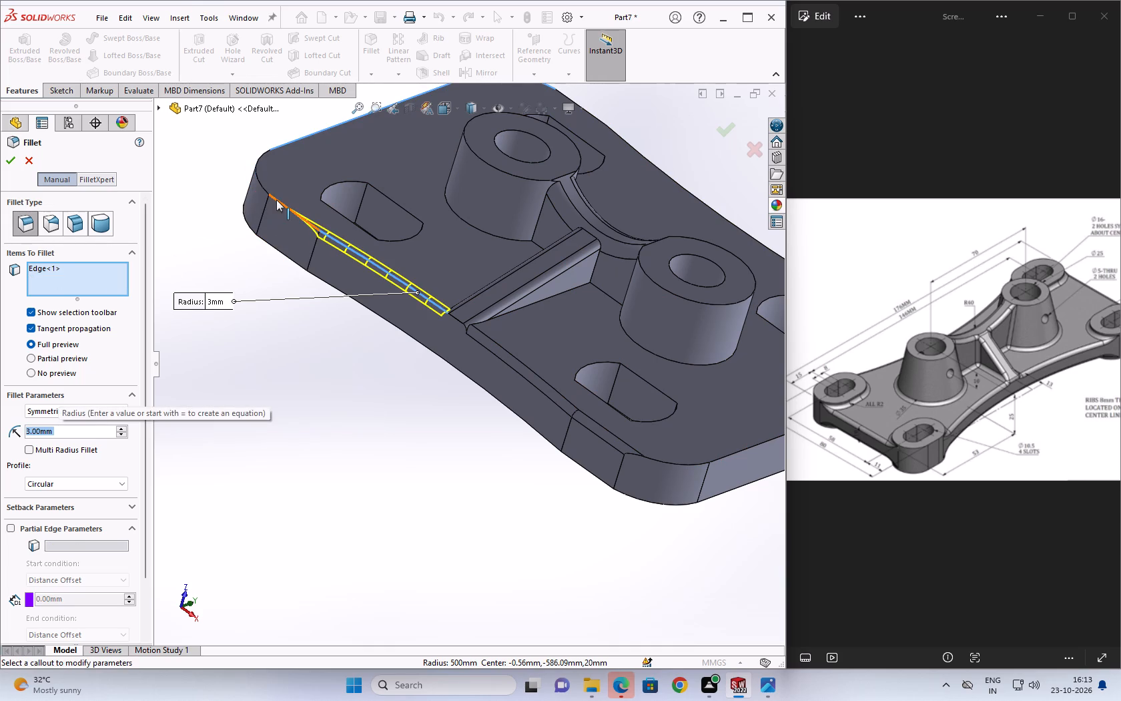
{"action": "left_click", "coordinate": [276, 200]}
{"action": "left_click", "coordinate": [256, 166]}
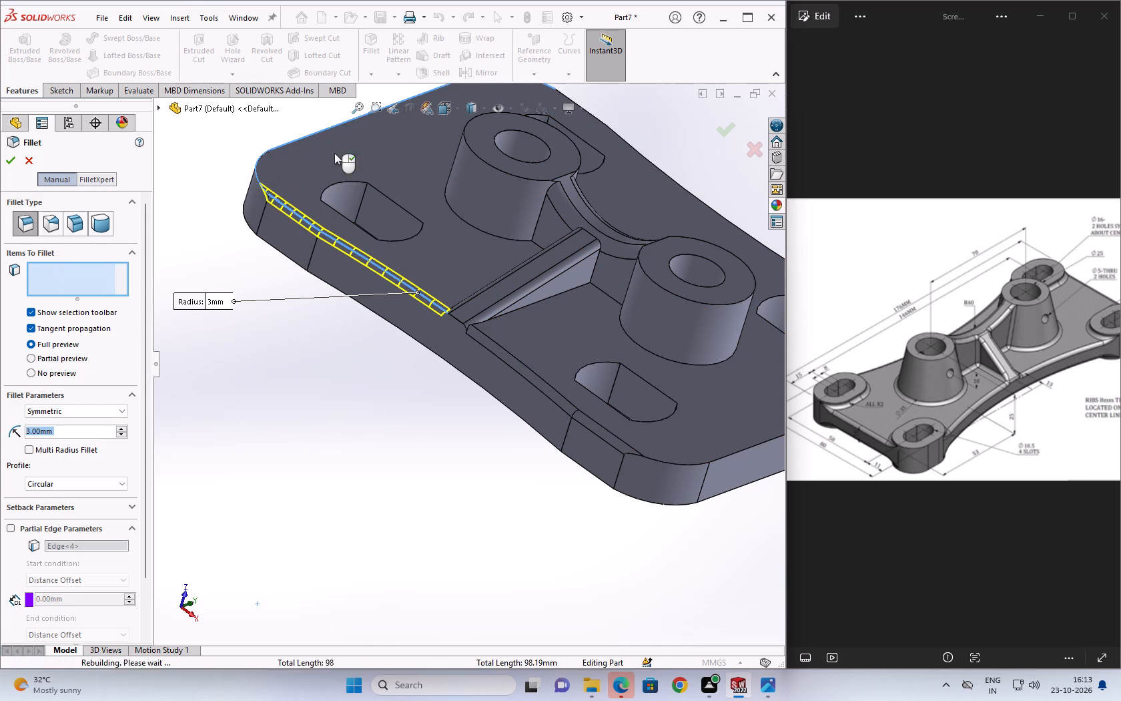
{"action": "left_click", "coordinate": [77, 286]}
{"action": "key", "text": "Delete"}
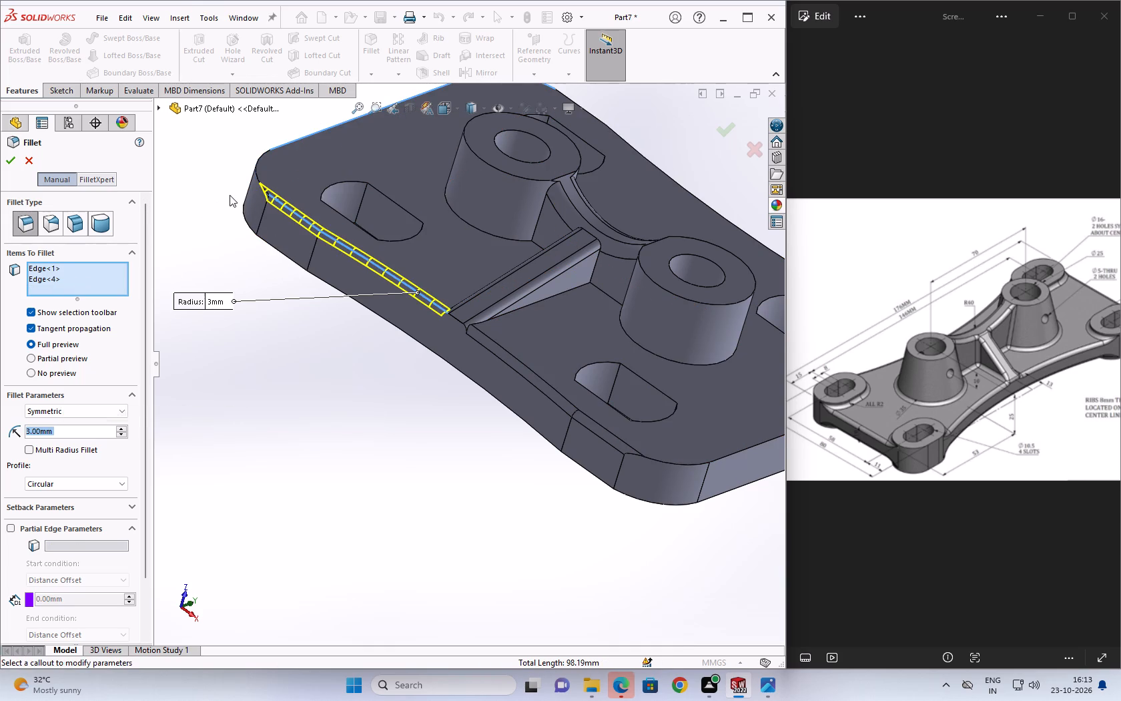
Add the straight end edge nearest the first rib fillet, the concave edge opposite the rib, and the short and rounded corner edges joining them.
{"action": "scroll", "coordinate": [406, 287], "scroll_direction": "down", "scroll_amount": 3}
{"action": "scroll", "coordinate": [384, 296], "scroll_direction": "up", "scroll_amount": 6}
{"action": "middle_click_drag", "start_coordinate": [637, 444], "coordinate": [588, 445]}
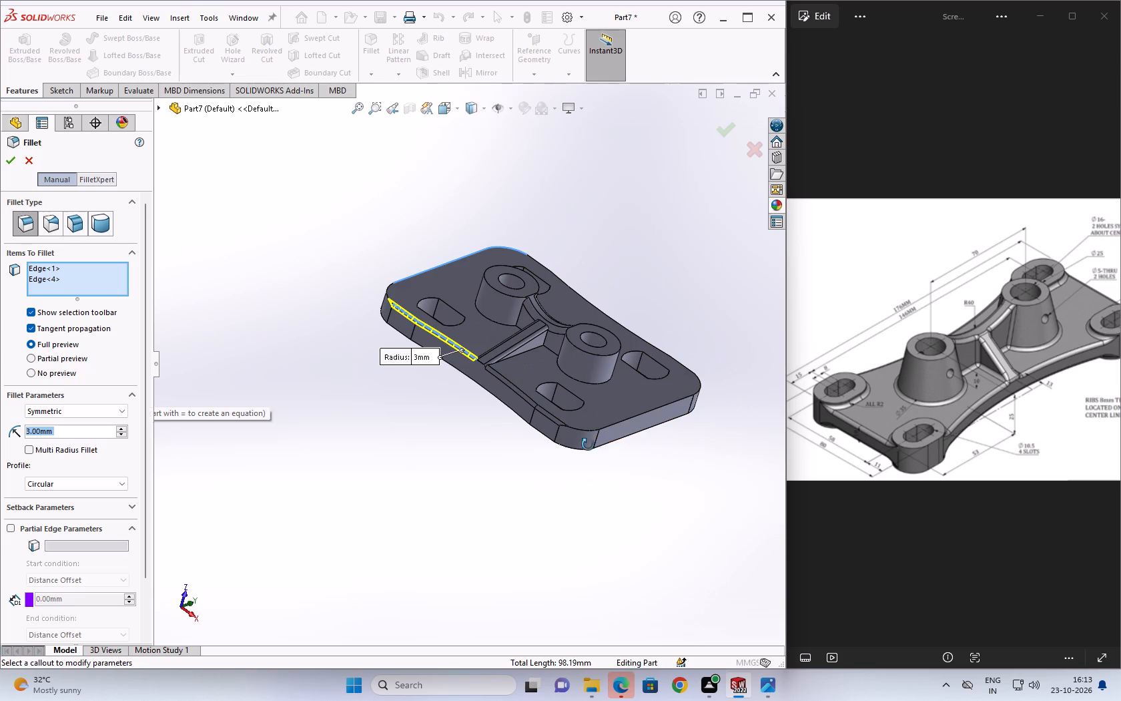
{"action": "middle_click_drag", "start_coordinate": [588, 445], "coordinate": [524, 449]}
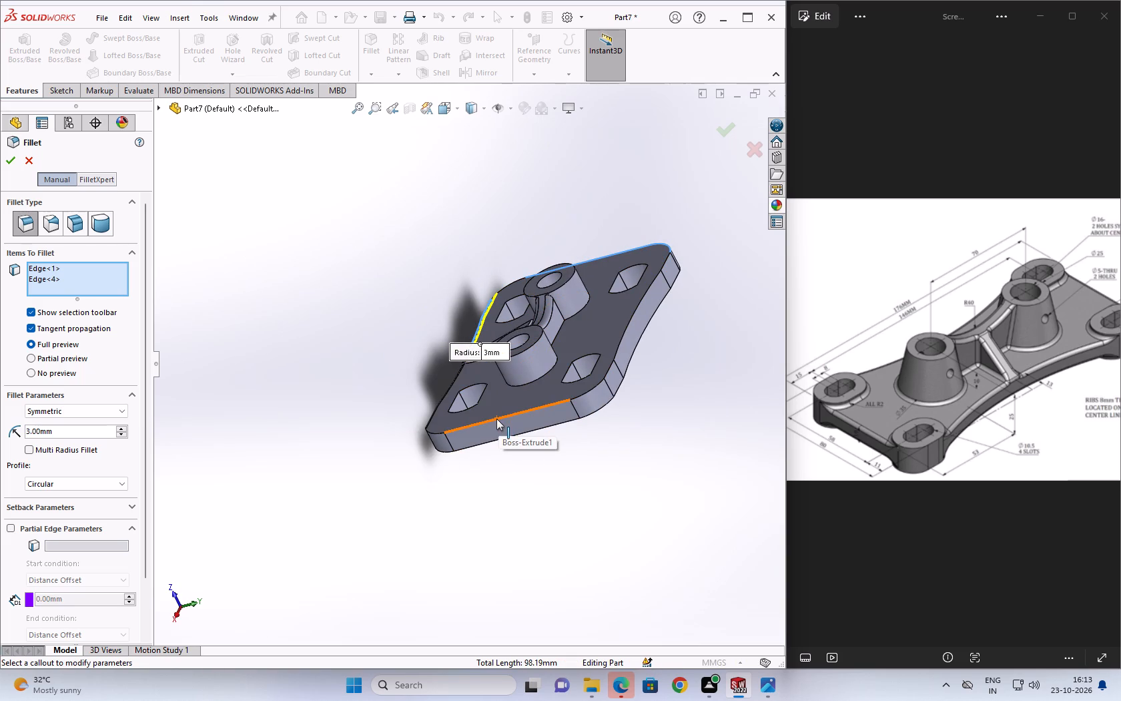
{"action": "left_click", "coordinate": [496, 419]}
{"action": "middle_click_drag", "start_coordinate": [693, 342], "coordinate": [633, 401]}
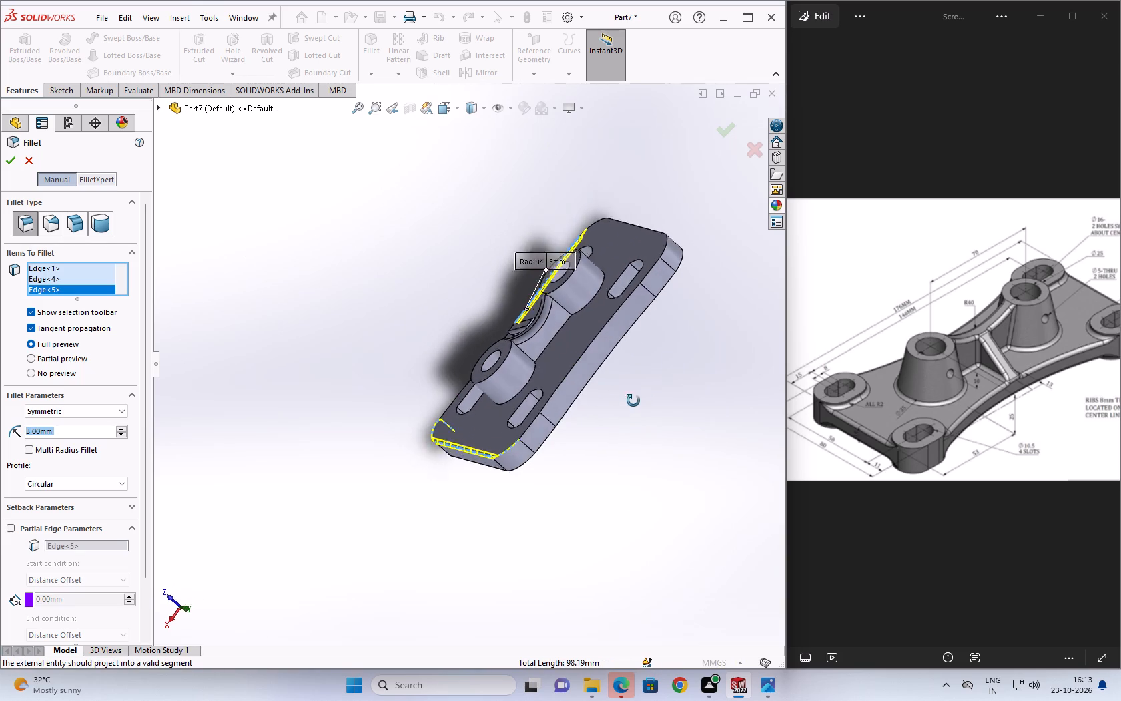
{"action": "middle_click_drag", "start_coordinate": [633, 401], "coordinate": [632, 407]}
{"action": "left_click", "coordinate": [556, 390]}
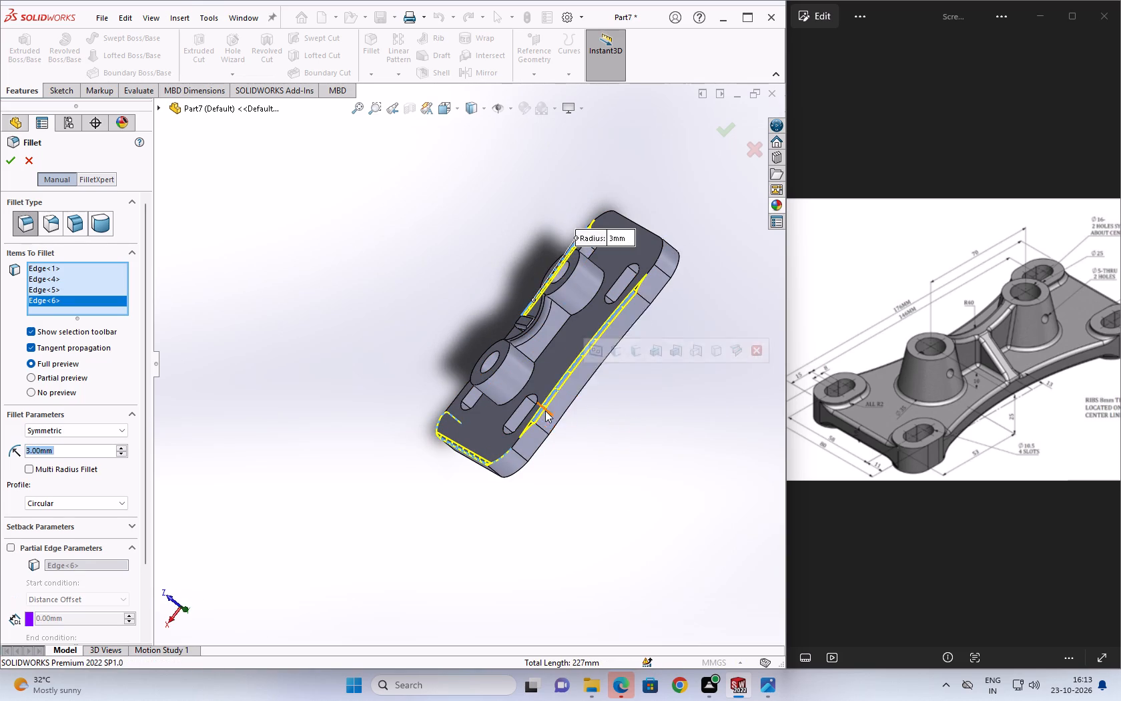
{"action": "scroll", "coordinate": [534, 425], "scroll_direction": "down", "scroll_amount": 6}
{"action": "left_click", "coordinate": [442, 447]}
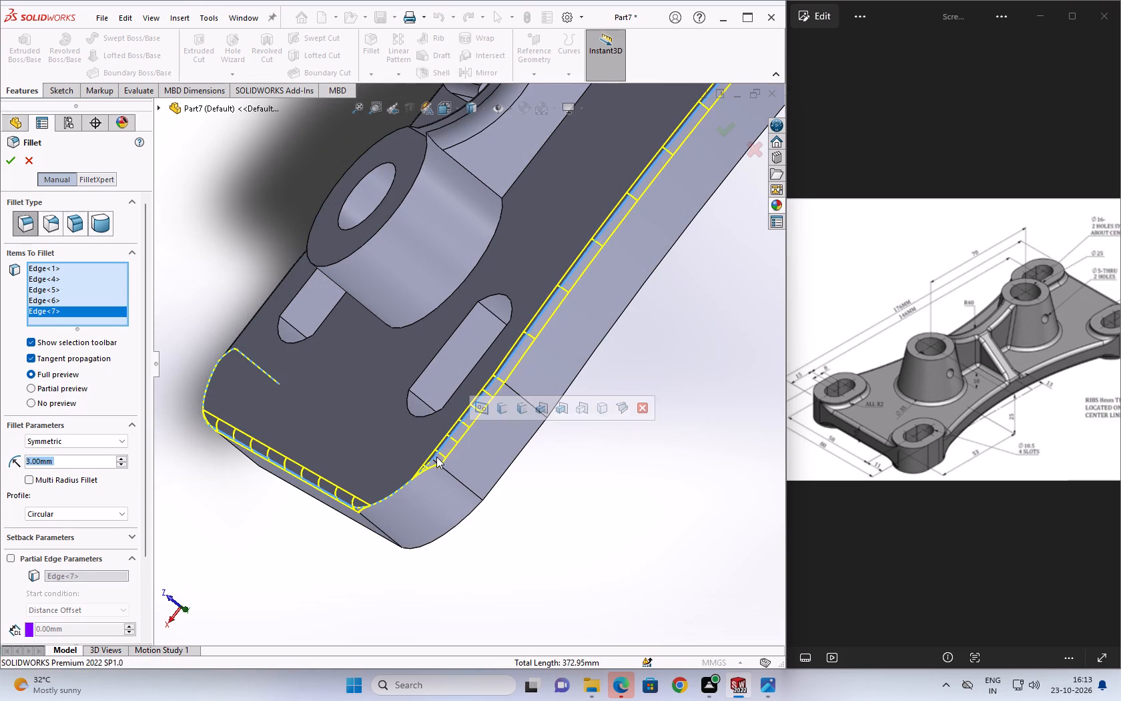
{"action": "left_click", "coordinate": [398, 483]}
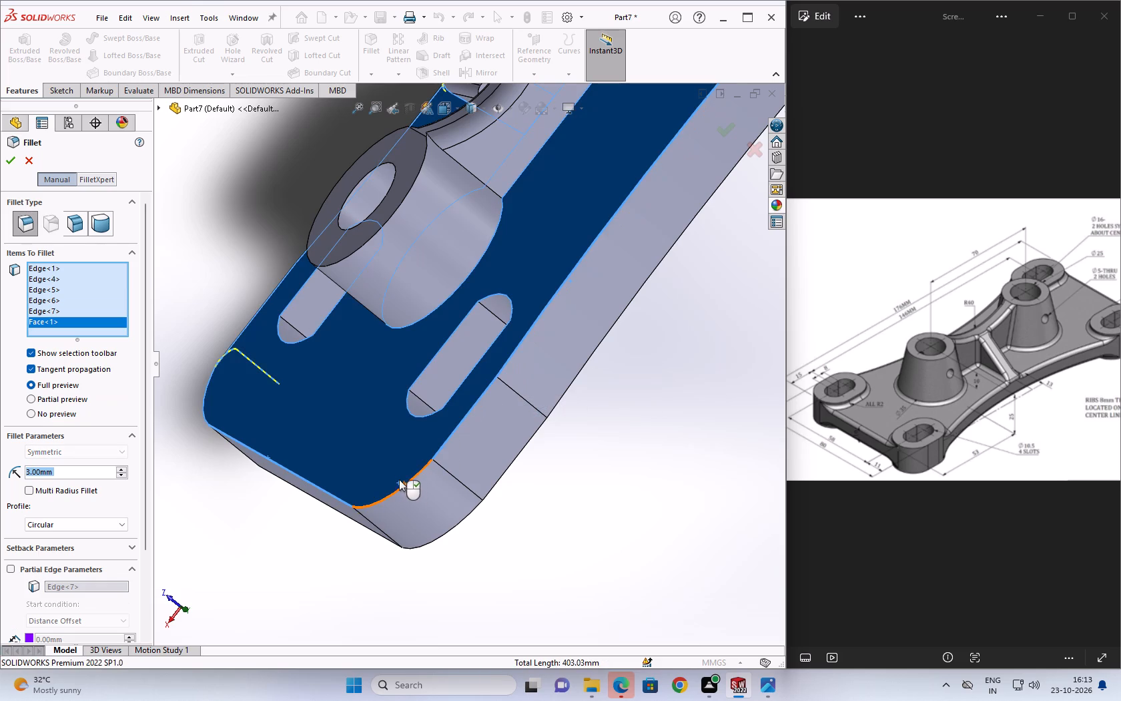
{"action": "left_click", "coordinate": [396, 467]}
{"action": "left_click", "coordinate": [401, 488]}
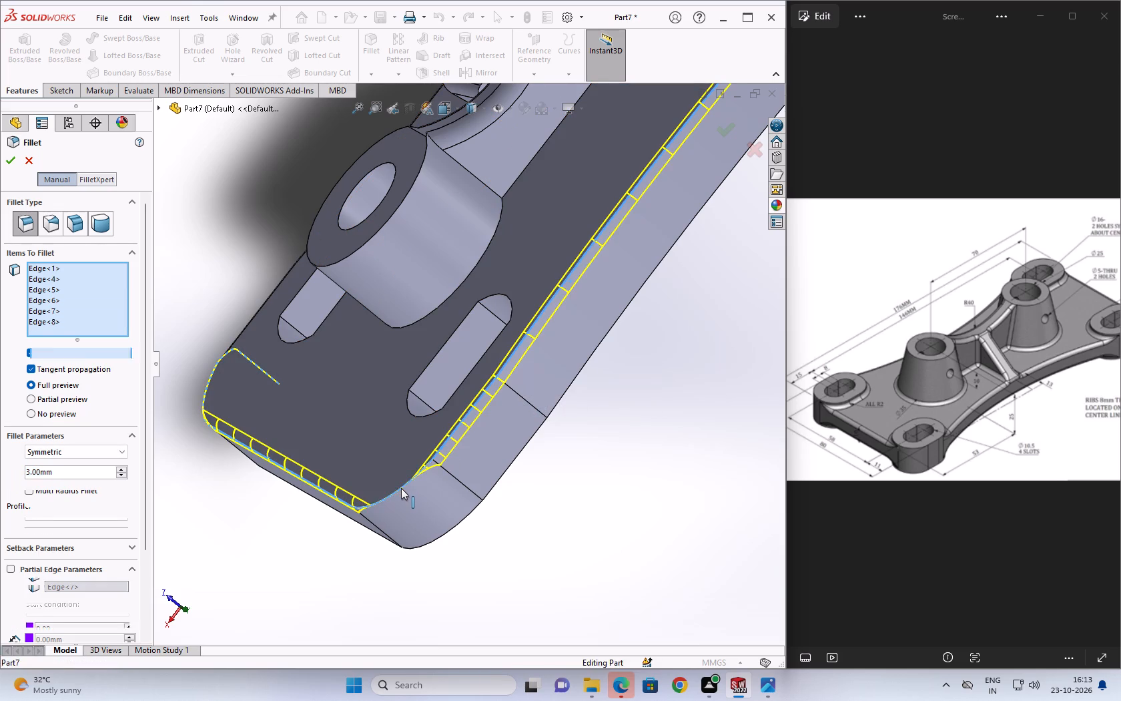
Add the short top edge at the far end of the opposite concave side to the 3 mm fillet, leaving the adjoining corner edge out.
{"action": "scroll", "coordinate": [535, 419], "scroll_direction": "down", "scroll_amount": 5}
{"action": "scroll", "coordinate": [517, 424], "scroll_direction": "up", "scroll_amount": 6}
{"action": "scroll", "coordinate": [554, 339], "scroll_direction": "up", "scroll_amount": 6}
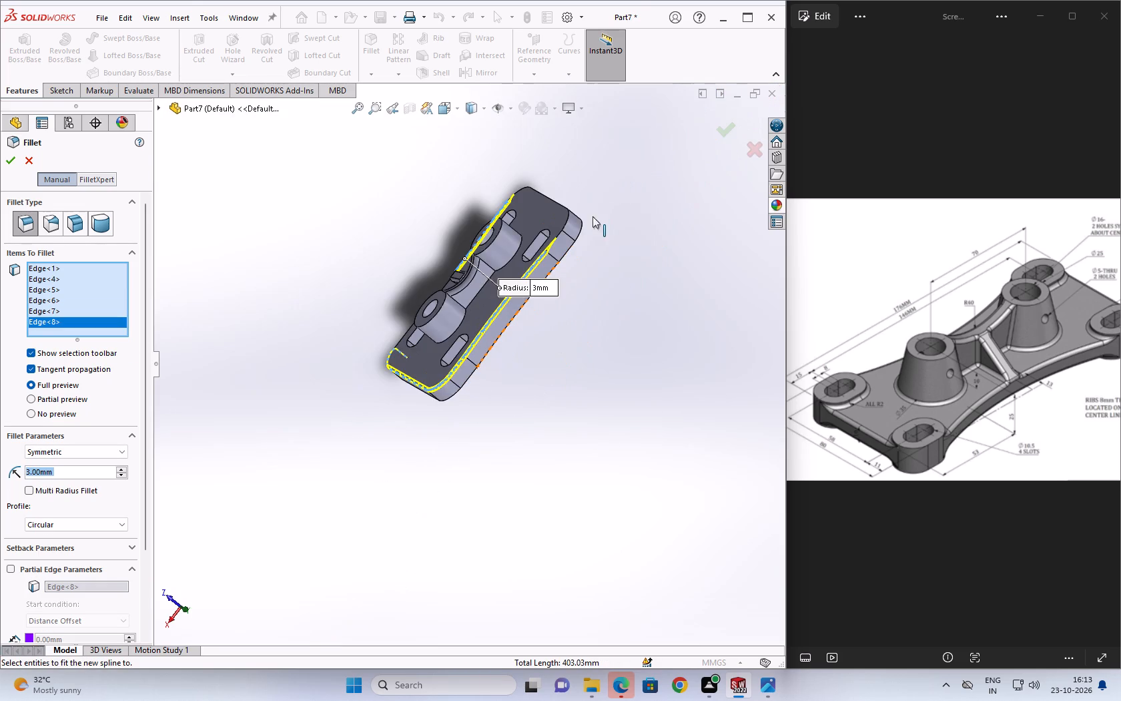
{"action": "middle_click_drag", "start_coordinate": [587, 247], "coordinate": [554, 365]}
{"action": "scroll", "coordinate": [540, 326], "scroll_direction": "up", "scroll_amount": 2}
{"action": "scroll", "coordinate": [536, 328], "scroll_direction": "down", "scroll_amount": 10}
{"action": "scroll", "coordinate": [388, 393], "scroll_direction": "down", "scroll_amount": 5}
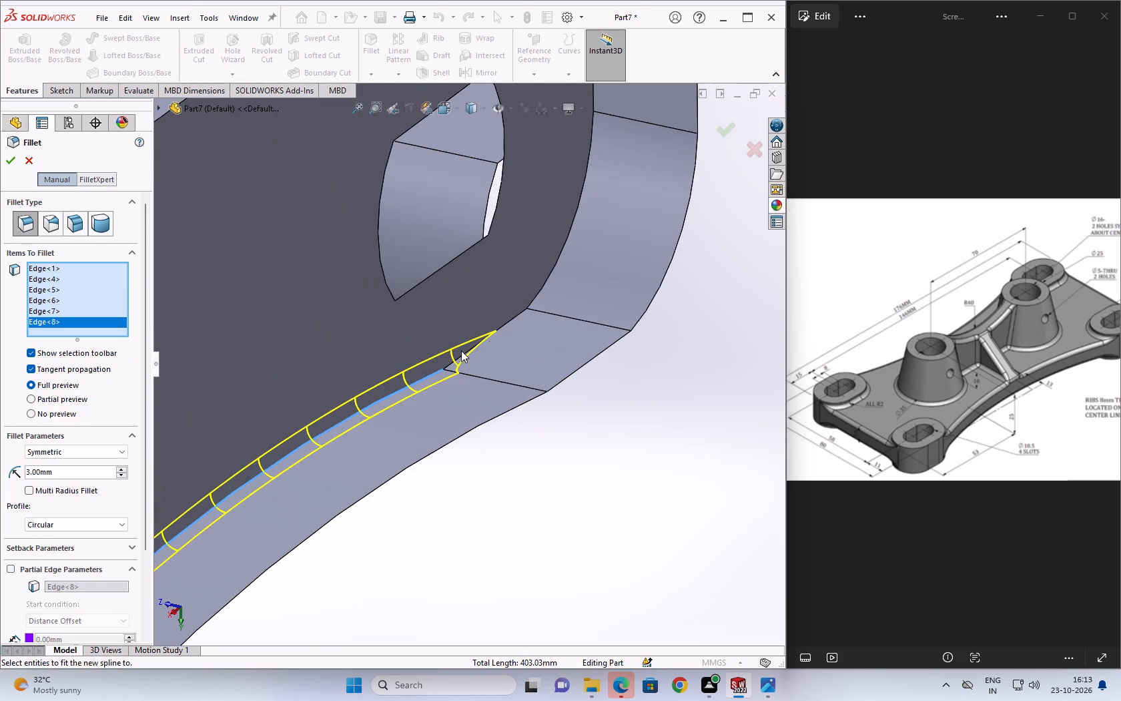
{"action": "left_click", "coordinate": [511, 320]}
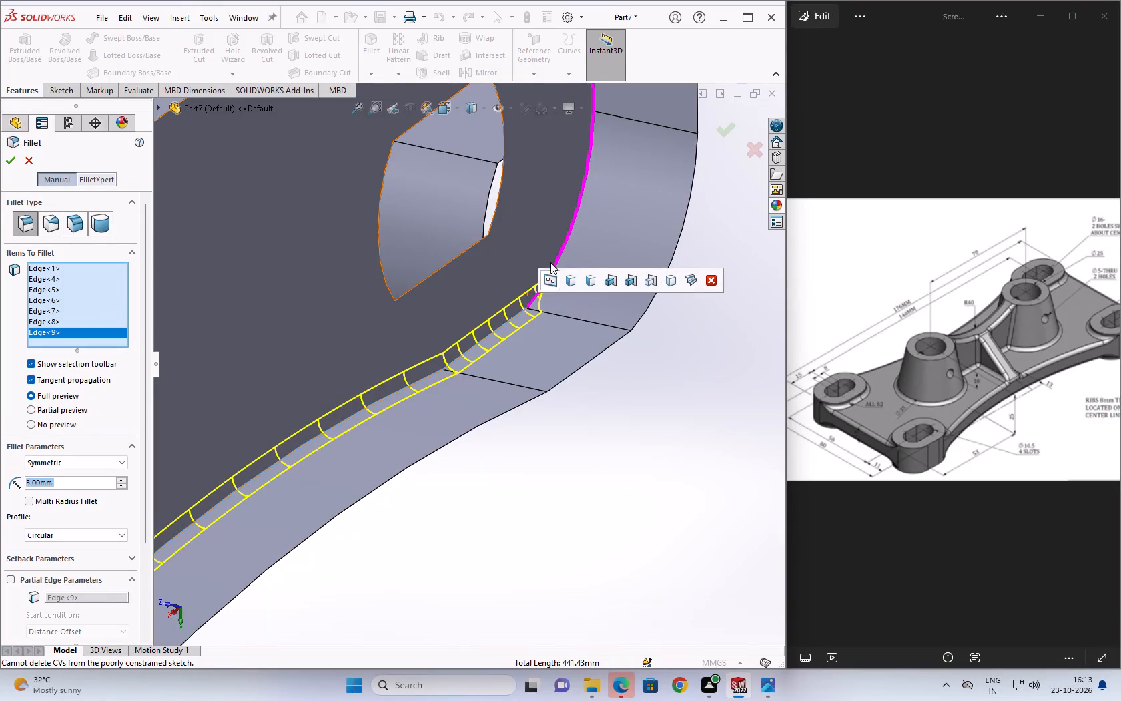
{"action": "left_click", "coordinate": [559, 254]}
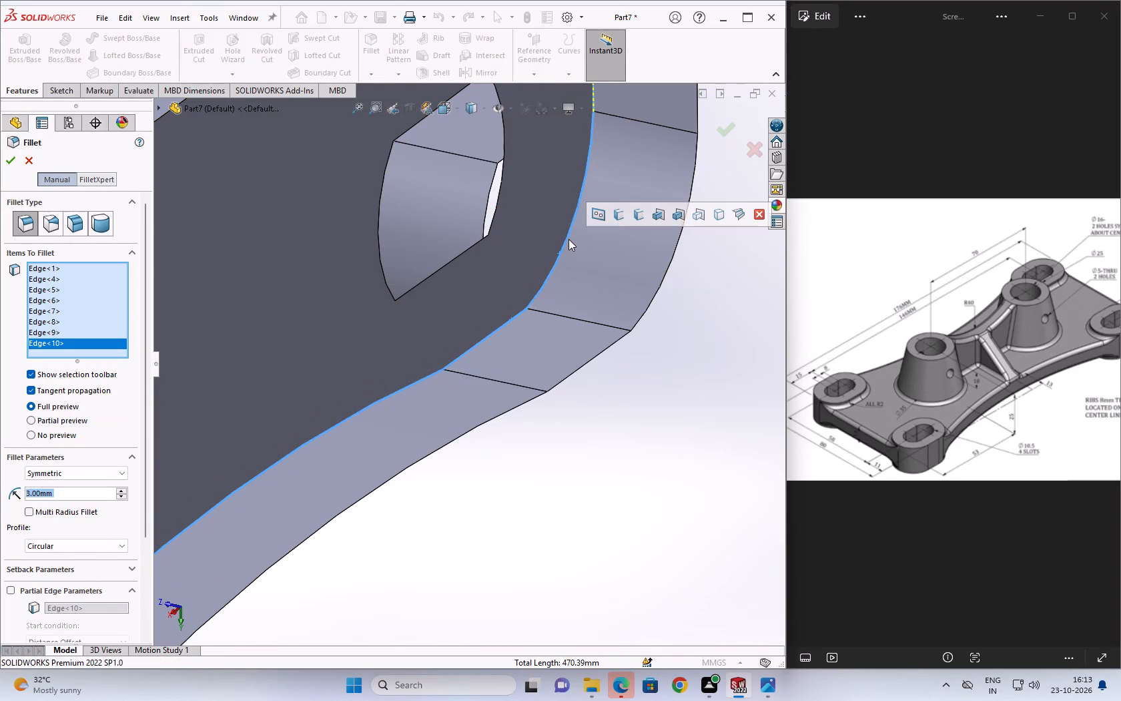
{"action": "left_click", "coordinate": [85, 343]}
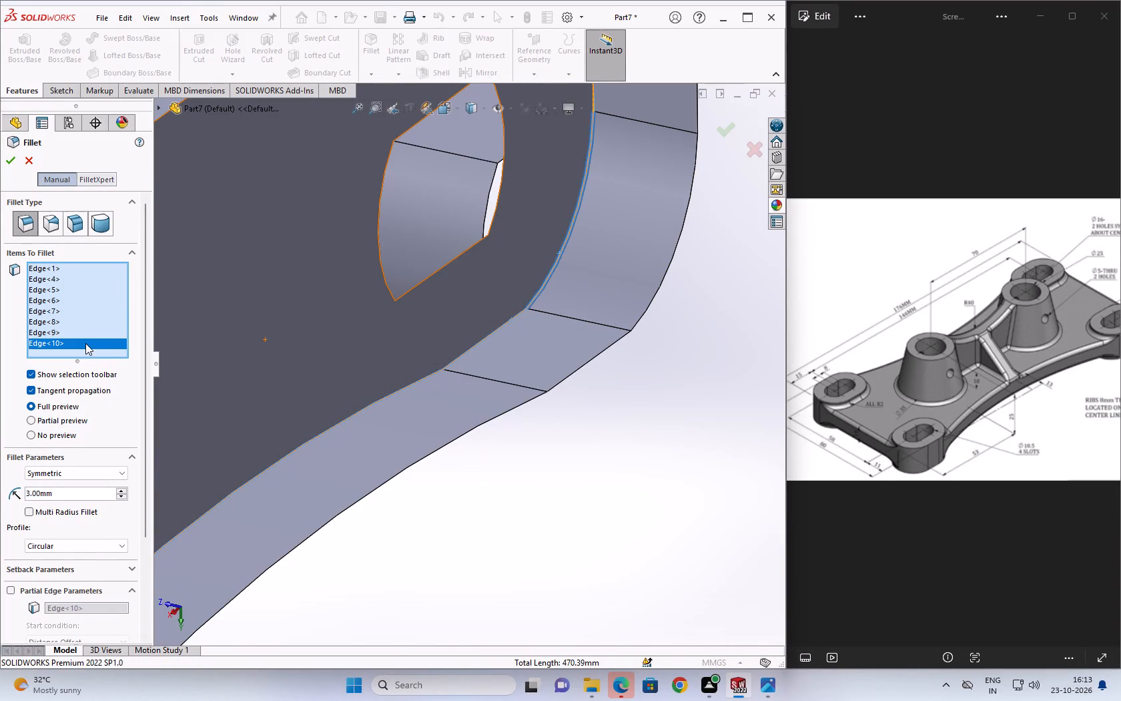
{"action": "key", "text": "Delete"}
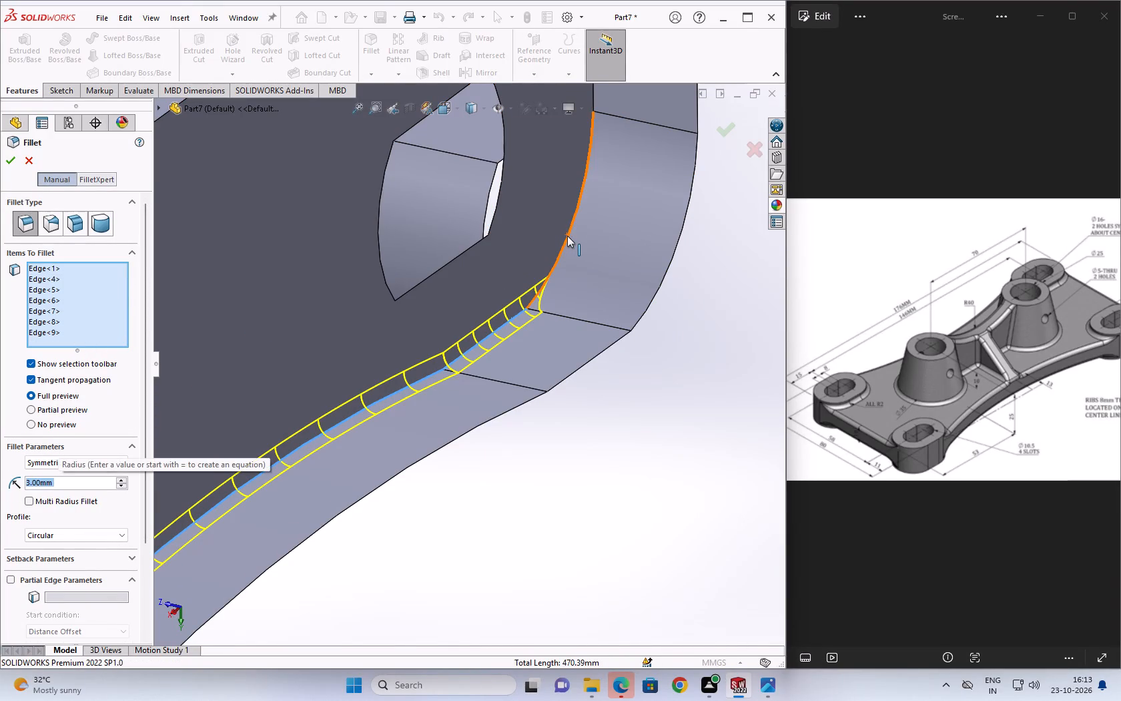
{"action": "left_click", "coordinate": [567, 236]}
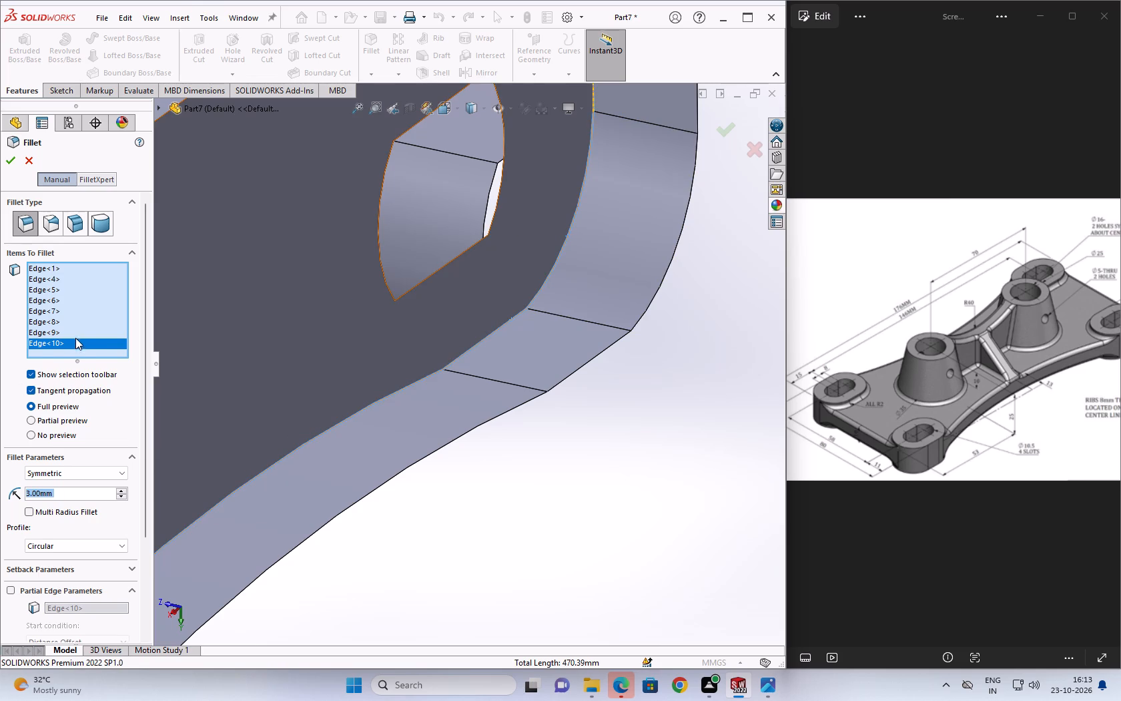
{"action": "left_click", "coordinate": [78, 340]}
{"action": "key", "text": "Delete"}
Add the plate's remaining straight end edge and the rounded corner edges at both of its ends to the 3 mm fillet.
{"action": "scroll", "coordinate": [550, 273], "scroll_direction": "down", "scroll_amount": 2}
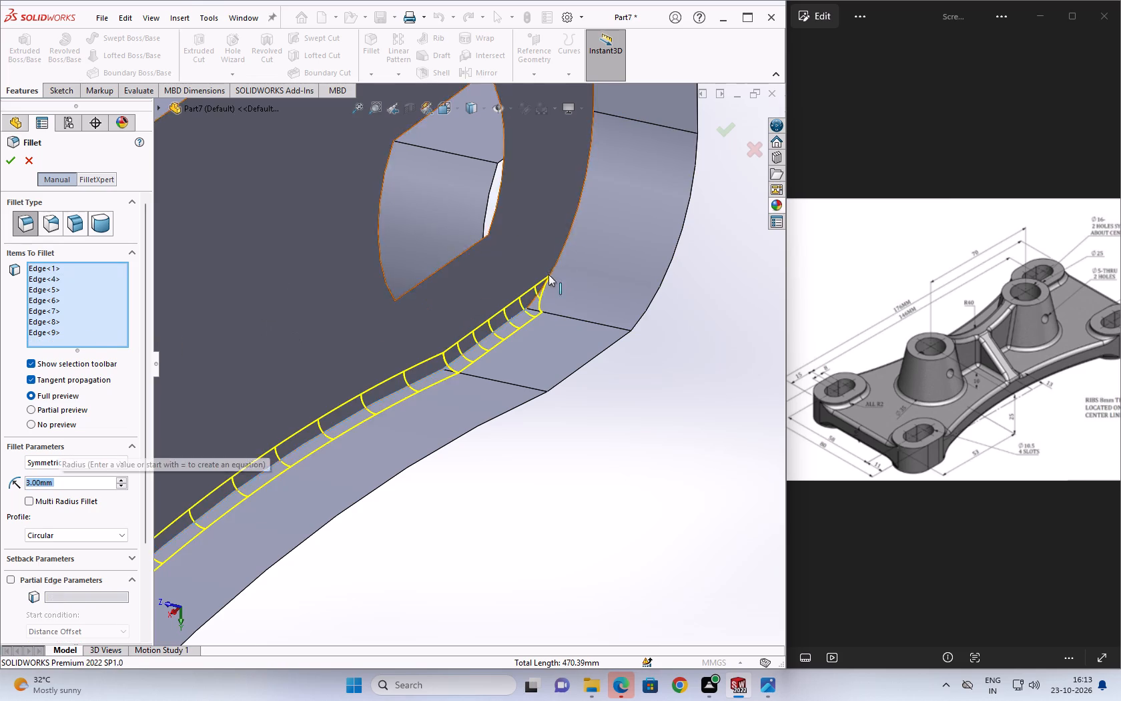
{"action": "scroll", "coordinate": [548, 274], "scroll_direction": "down", "scroll_amount": 3}
{"action": "scroll", "coordinate": [547, 278], "scroll_direction": "up", "scroll_amount": 12}
{"action": "left_click", "coordinate": [486, 220]}
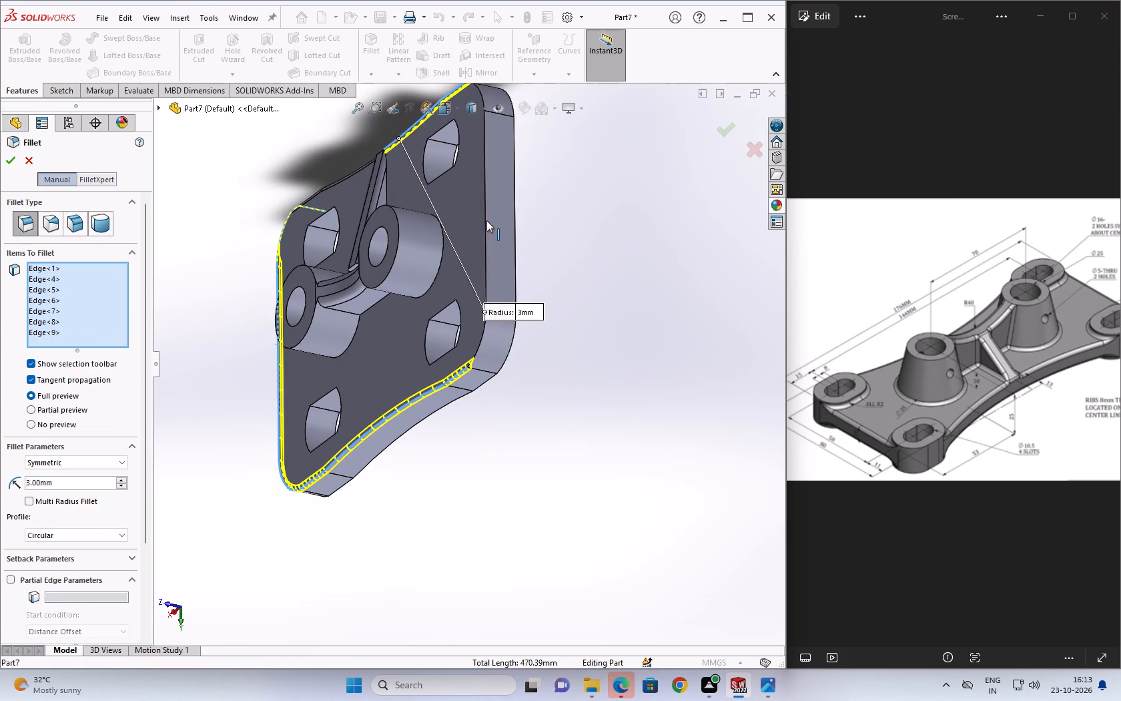
{"action": "scroll", "coordinate": [485, 332], "scroll_direction": "down", "scroll_amount": 5}
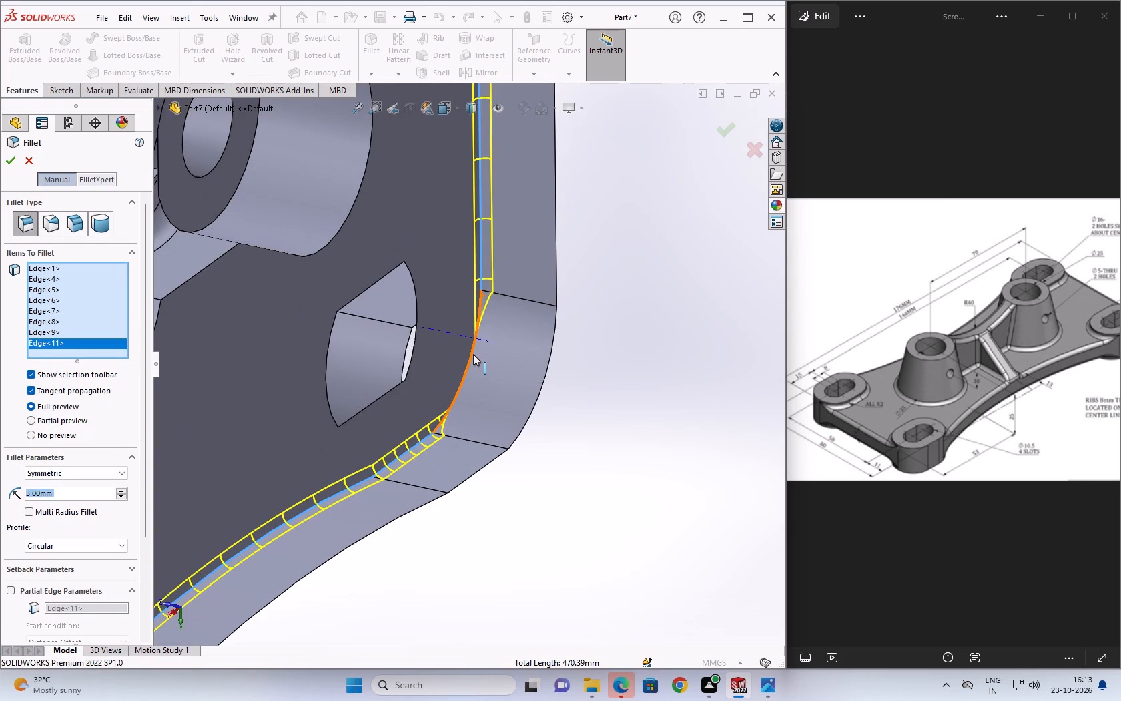
{"action": "left_click", "coordinate": [473, 354]}
{"action": "scroll", "coordinate": [484, 375], "scroll_direction": "up", "scroll_amount": 6}
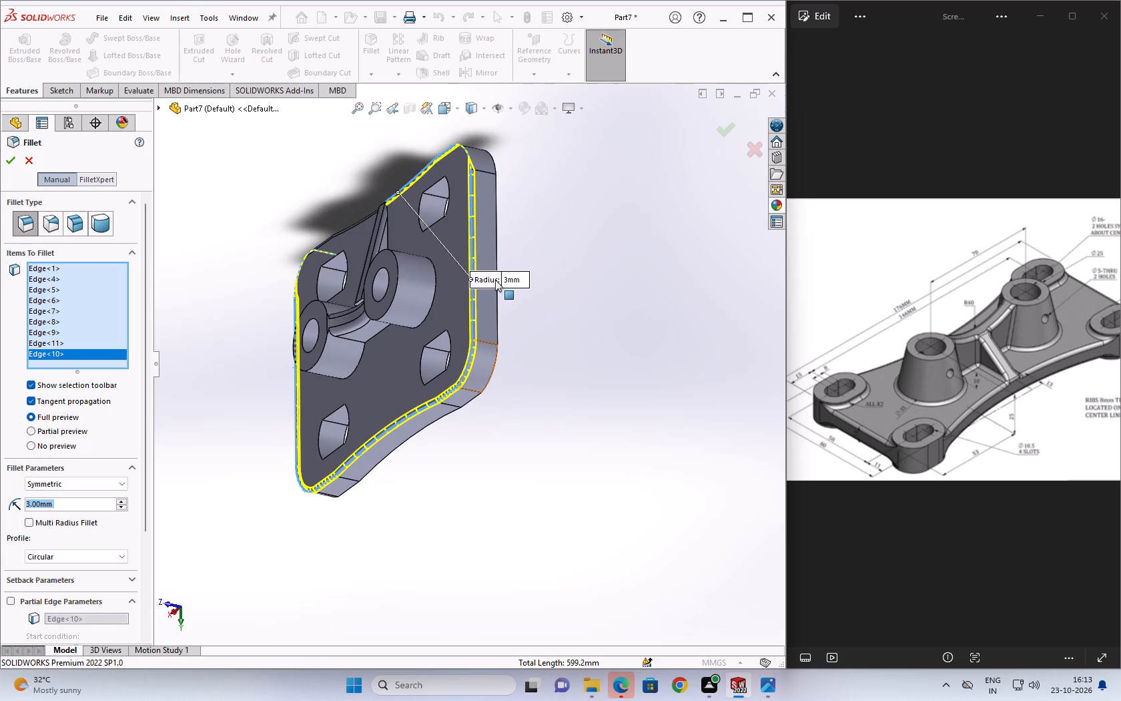
{"action": "middle_click_drag", "start_coordinate": [494, 201], "coordinate": [532, 298]}
{"action": "scroll", "coordinate": [497, 212], "scroll_direction": "down", "scroll_amount": 5}
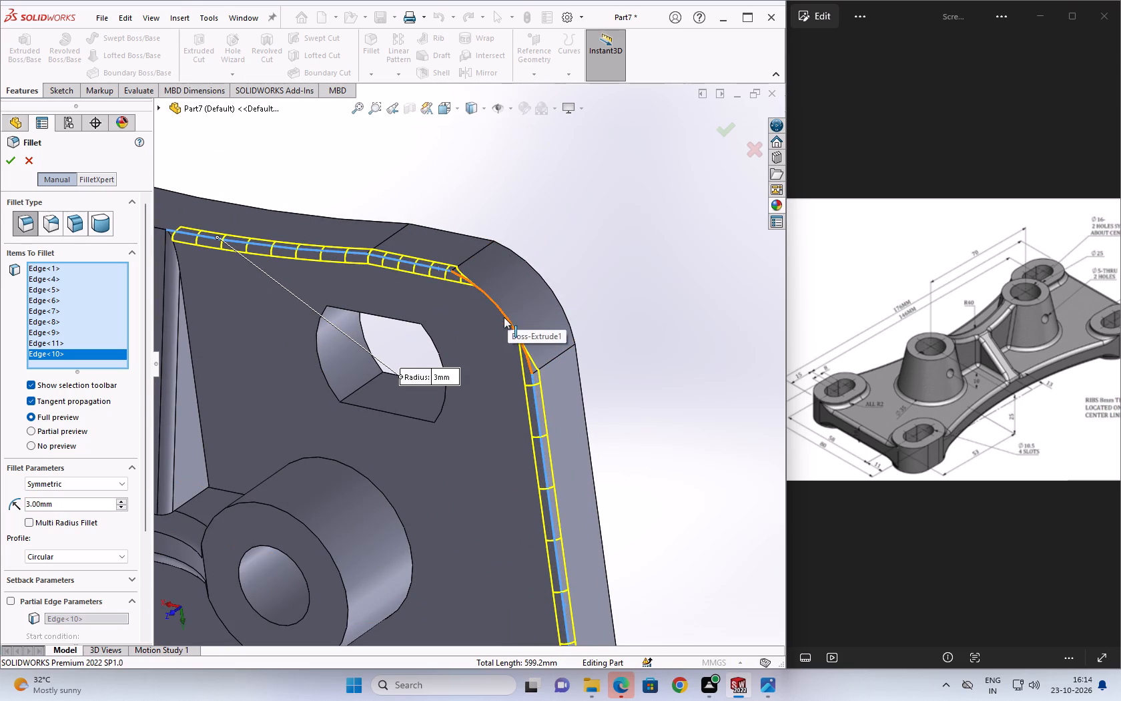
{"action": "left_click", "coordinate": [504, 316]}
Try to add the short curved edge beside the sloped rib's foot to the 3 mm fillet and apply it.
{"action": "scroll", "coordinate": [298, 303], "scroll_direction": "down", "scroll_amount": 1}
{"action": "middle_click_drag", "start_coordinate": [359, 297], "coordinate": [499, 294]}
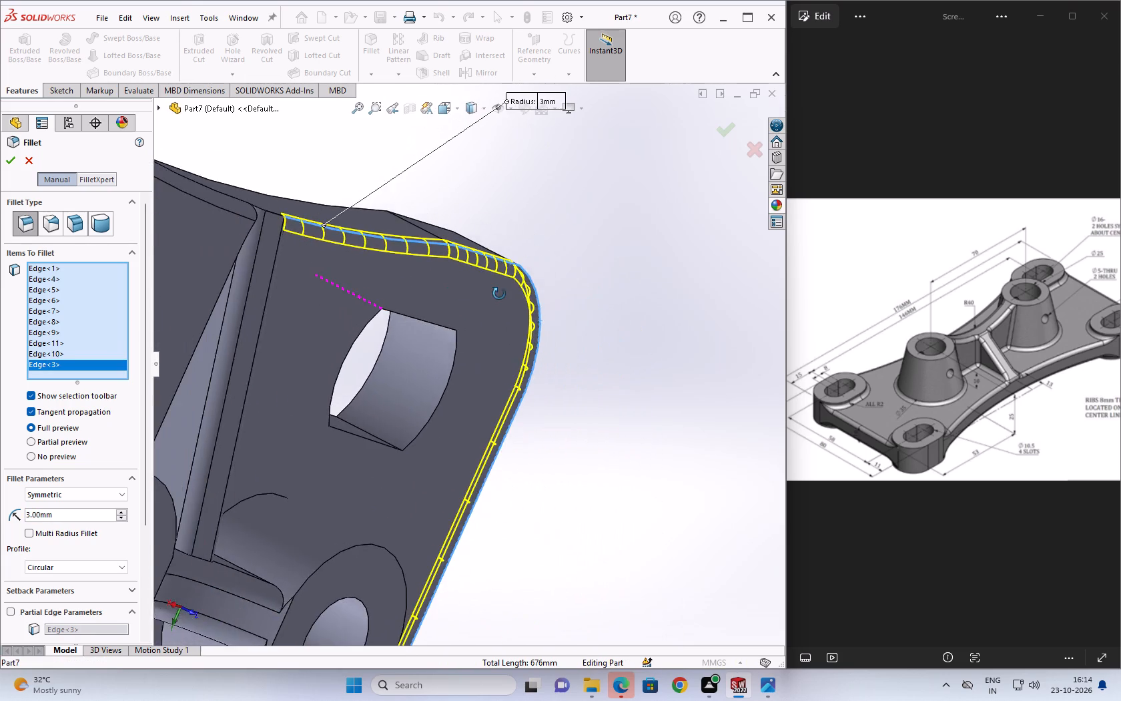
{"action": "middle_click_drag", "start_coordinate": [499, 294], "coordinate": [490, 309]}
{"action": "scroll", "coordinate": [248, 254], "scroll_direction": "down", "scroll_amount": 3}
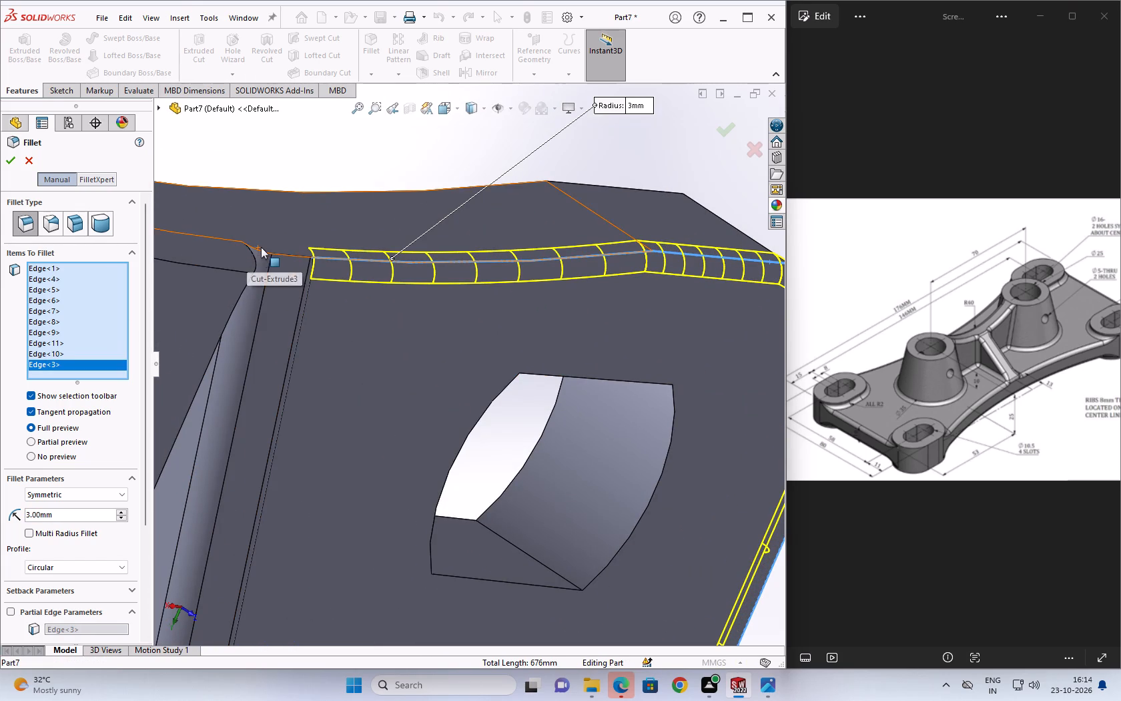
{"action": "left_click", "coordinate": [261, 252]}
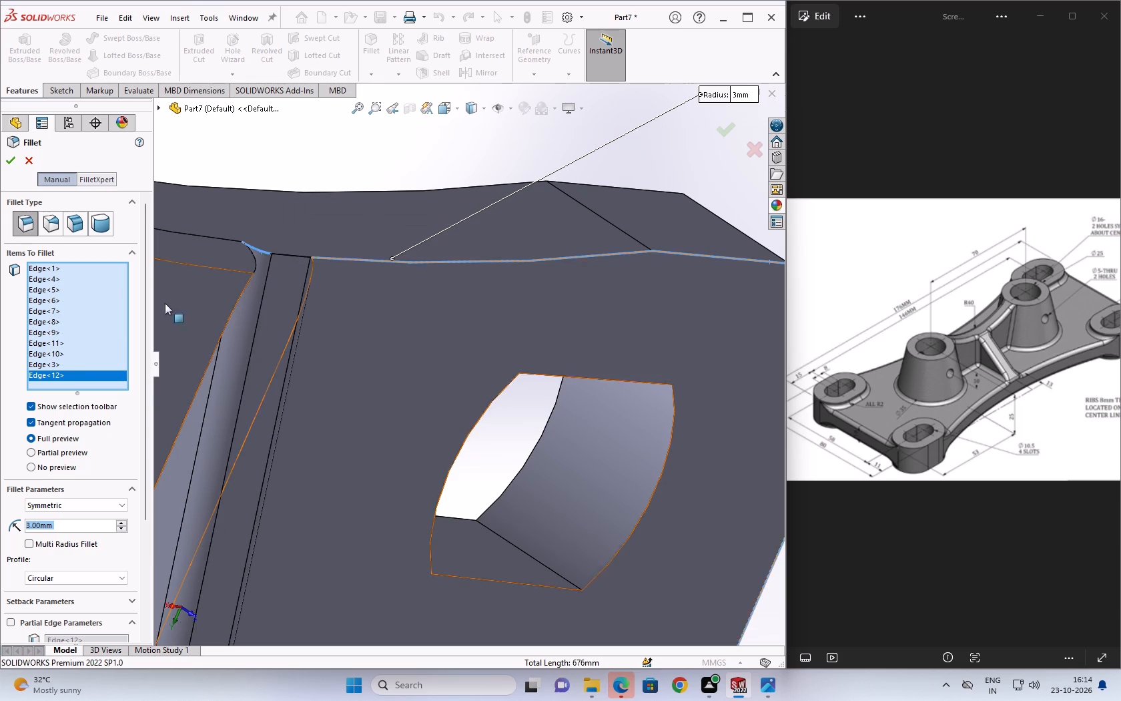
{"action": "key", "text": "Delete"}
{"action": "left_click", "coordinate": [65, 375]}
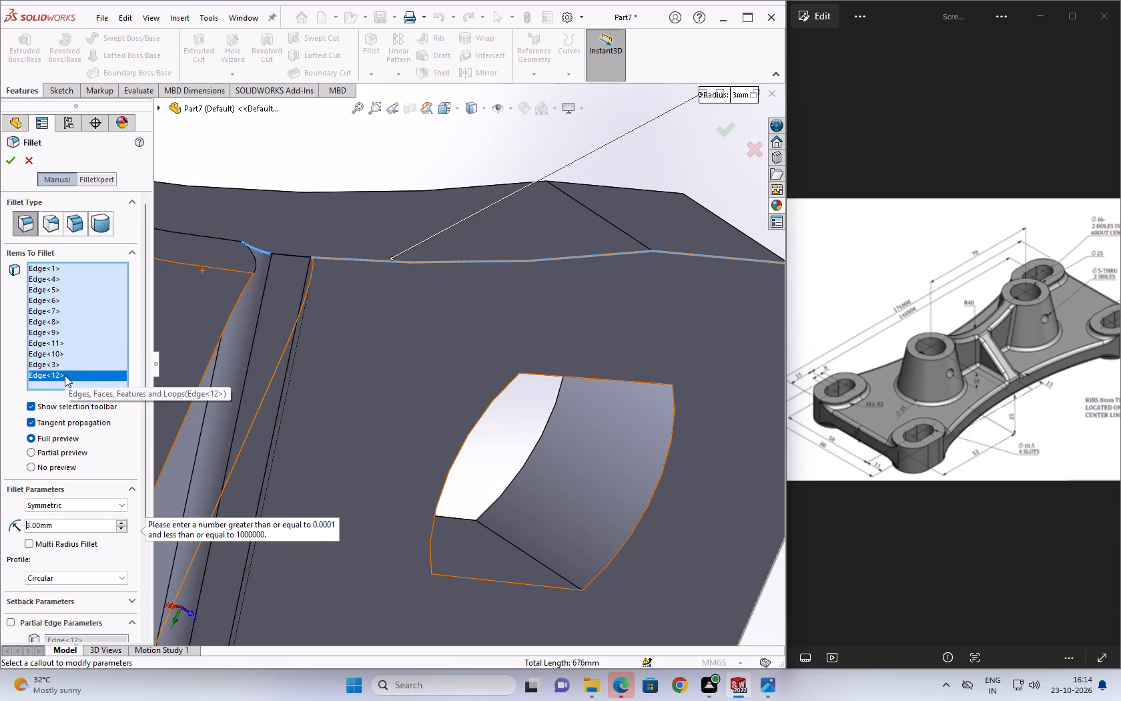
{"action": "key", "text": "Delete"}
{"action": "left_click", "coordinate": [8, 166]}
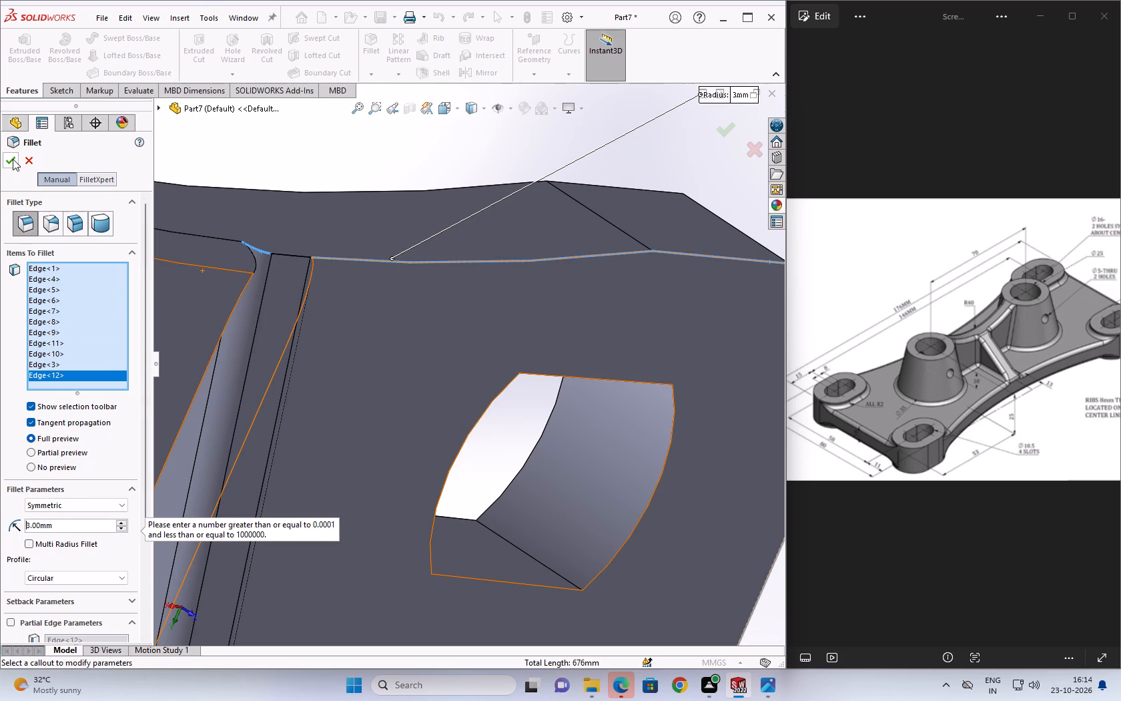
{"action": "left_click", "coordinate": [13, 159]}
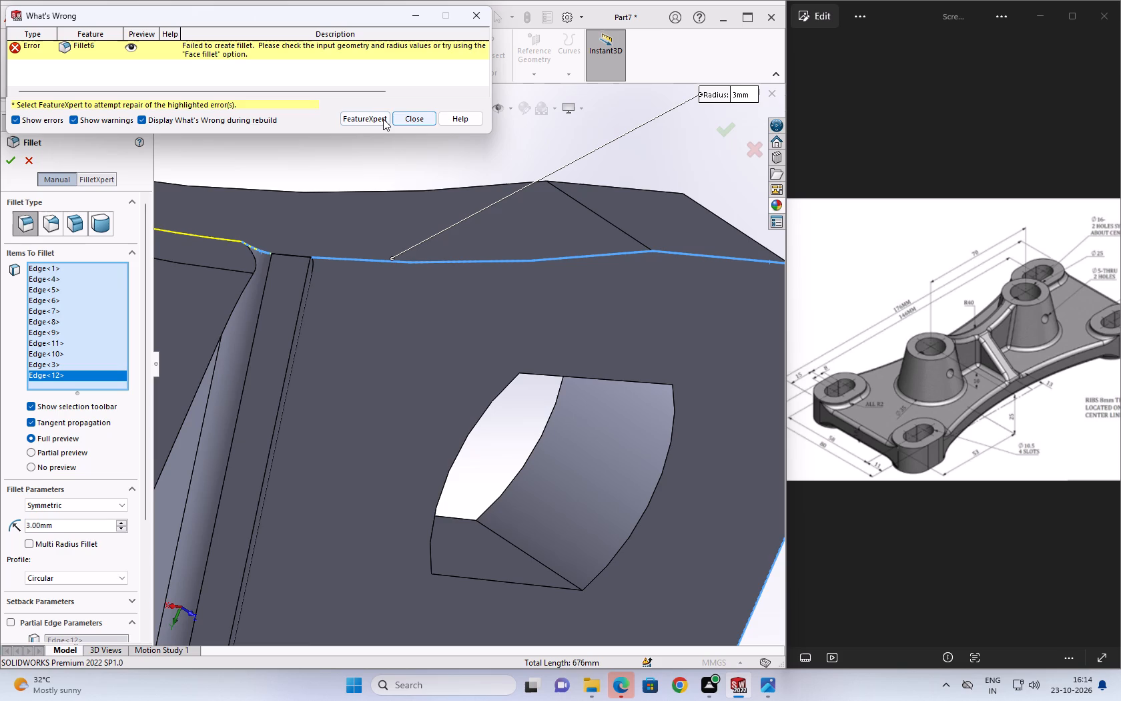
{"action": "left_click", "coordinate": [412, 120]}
Remove the short curved edge at the rib's foot from the selection and apply the 3 mm fillet to the base plate's top edges.
{"action": "left_click", "coordinate": [55, 374]}
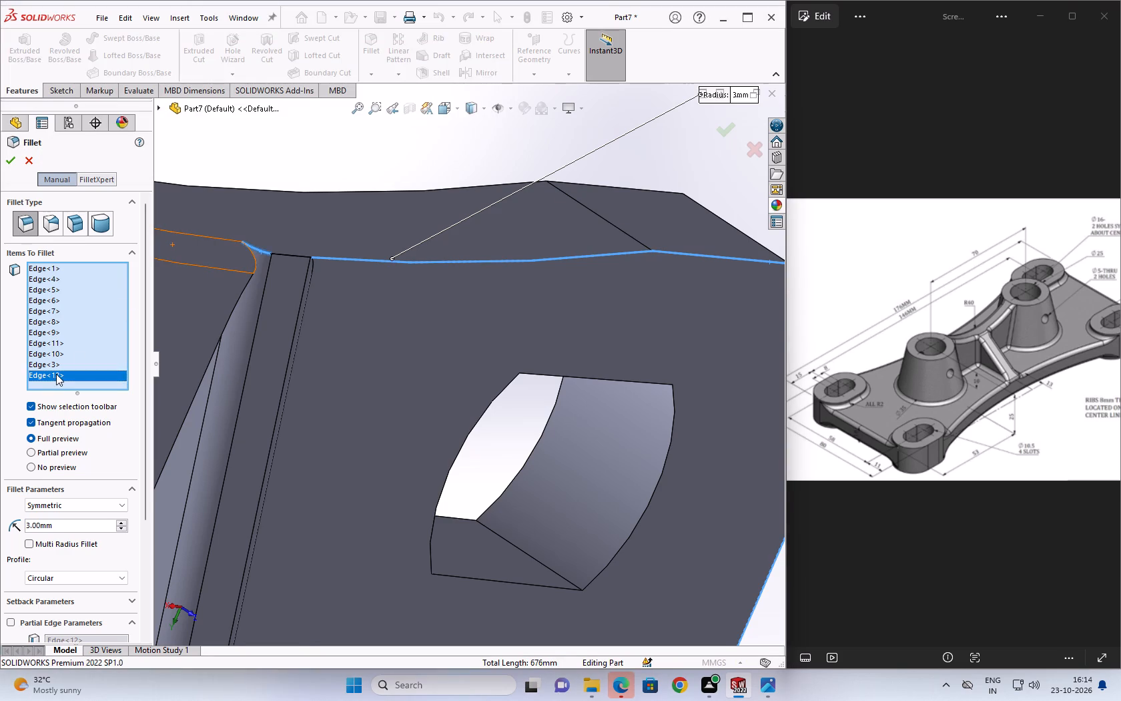
{"action": "key", "text": "Delete"}
{"action": "left_click", "coordinate": [7, 165]}
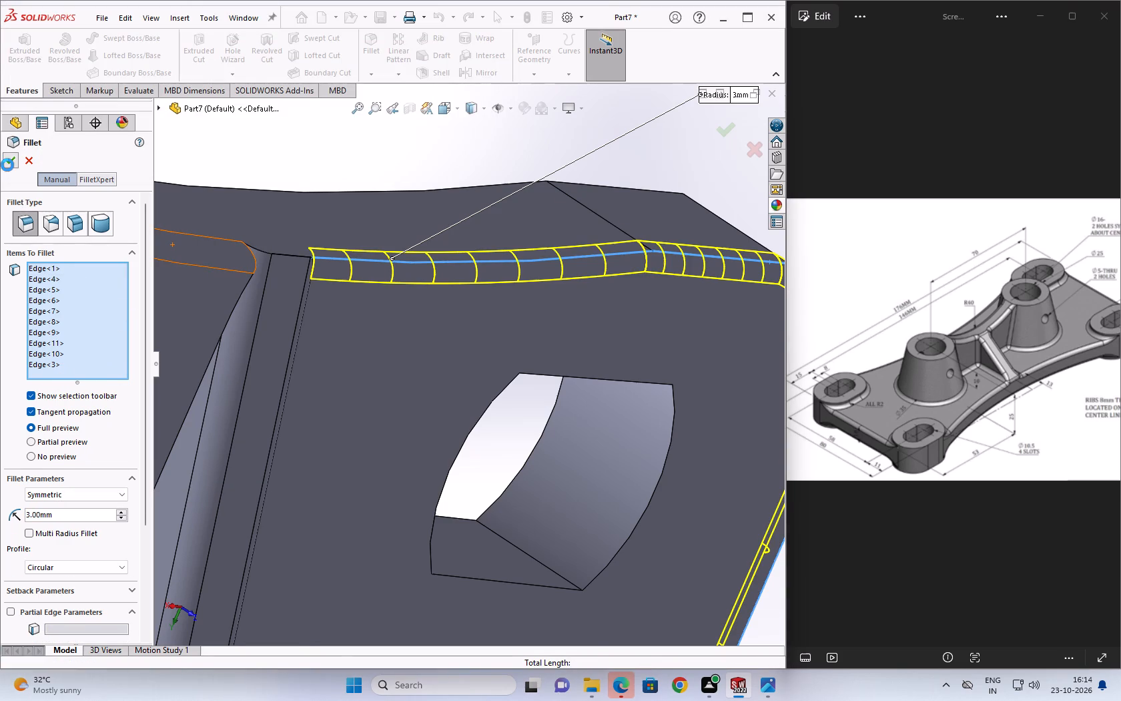
{"action": "left_click", "coordinate": [396, 172]}
Inspect the filleted base plate, bosses and rib from the underside, the sides and above.
{"action": "scroll", "coordinate": [357, 247], "scroll_direction": "down", "scroll_amount": 5}
{"action": "scroll", "coordinate": [332, 241], "scroll_direction": "up", "scroll_amount": 11}
{"action": "middle_click_drag", "start_coordinate": [341, 364], "coordinate": [155, 175]}
{"action": "scroll", "coordinate": [179, 176], "scroll_direction": "down", "scroll_amount": 4}
{"action": "scroll", "coordinate": [292, 340], "scroll_direction": "up", "scroll_amount": 5}
{"action": "middle_click_drag", "start_coordinate": [328, 486], "coordinate": [343, 354]}
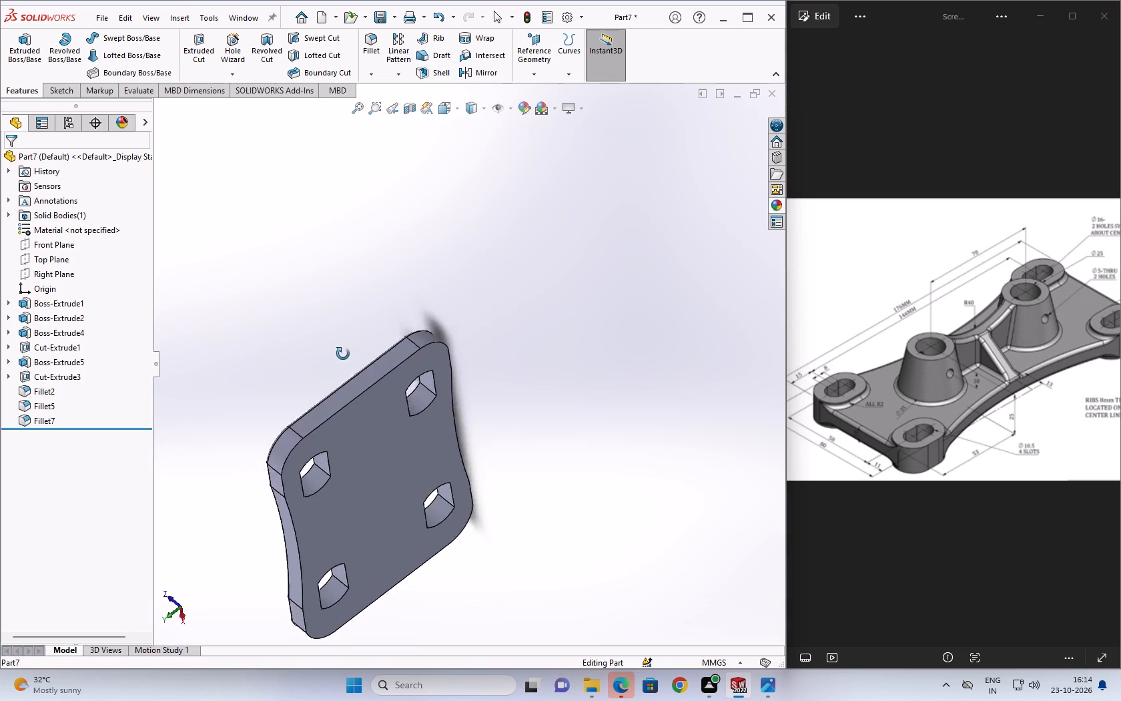
{"action": "middle_click_drag", "start_coordinate": [343, 354], "coordinate": [441, 311]}
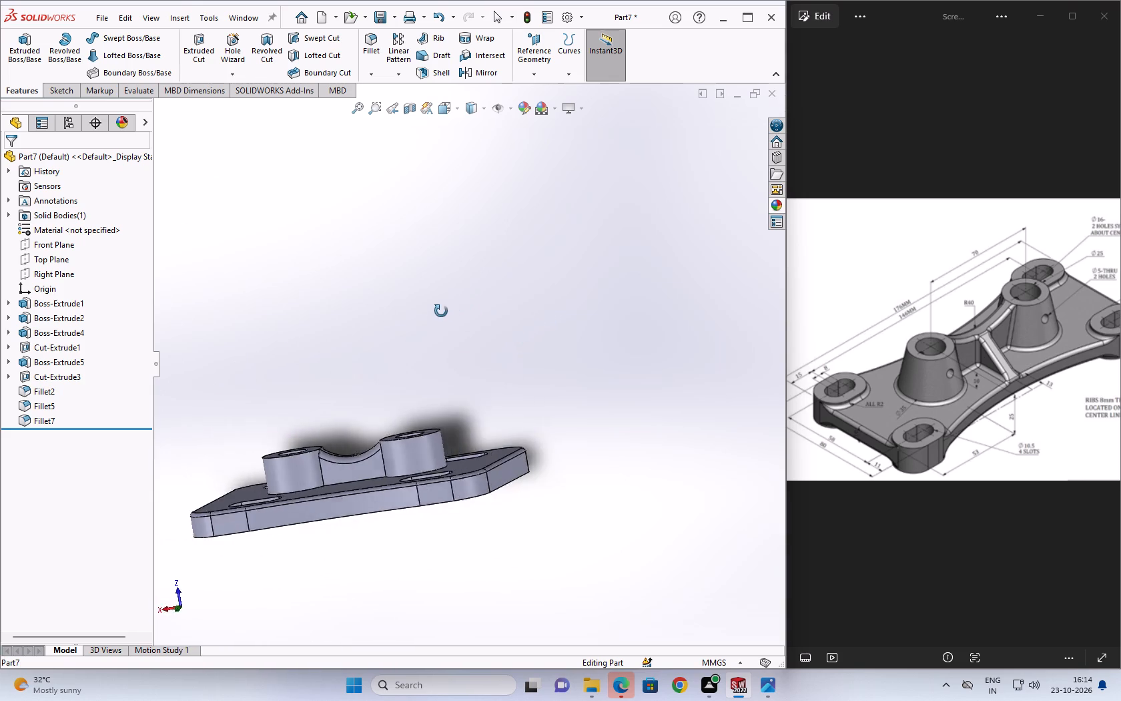
{"action": "middle_click_drag", "start_coordinate": [441, 311], "coordinate": [486, 411]}
{"action": "scroll", "coordinate": [278, 487], "scroll_direction": "down", "scroll_amount": 6}
{"action": "scroll", "coordinate": [551, 379], "scroll_direction": "up", "scroll_amount": 3}
{"action": "middle_click_drag", "start_coordinate": [544, 378], "coordinate": [372, 439]}
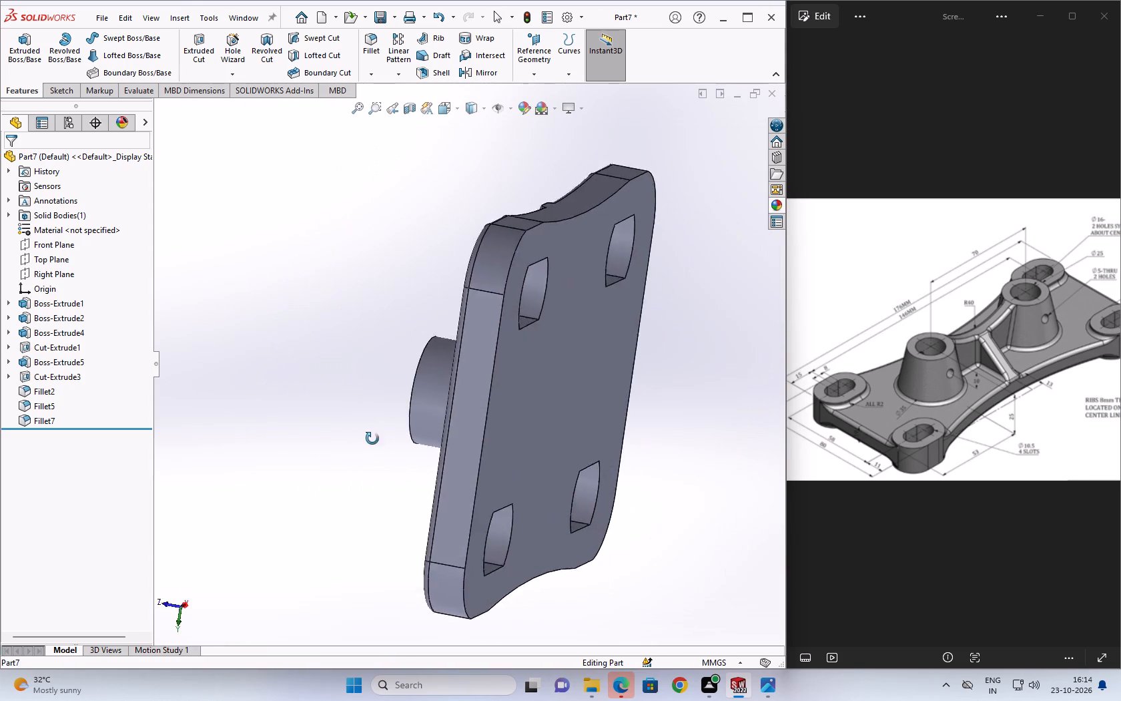
{"action": "middle_click_drag", "start_coordinate": [372, 439], "coordinate": [163, 537]}
{"action": "scroll", "coordinate": [388, 338], "scroll_direction": "down", "scroll_amount": 1}
Expand Cut-Extrude3 in the feature tree to show its sketch, and examine the sloped rib and plate from several angles.
{"action": "left_click", "coordinate": [49, 375]}
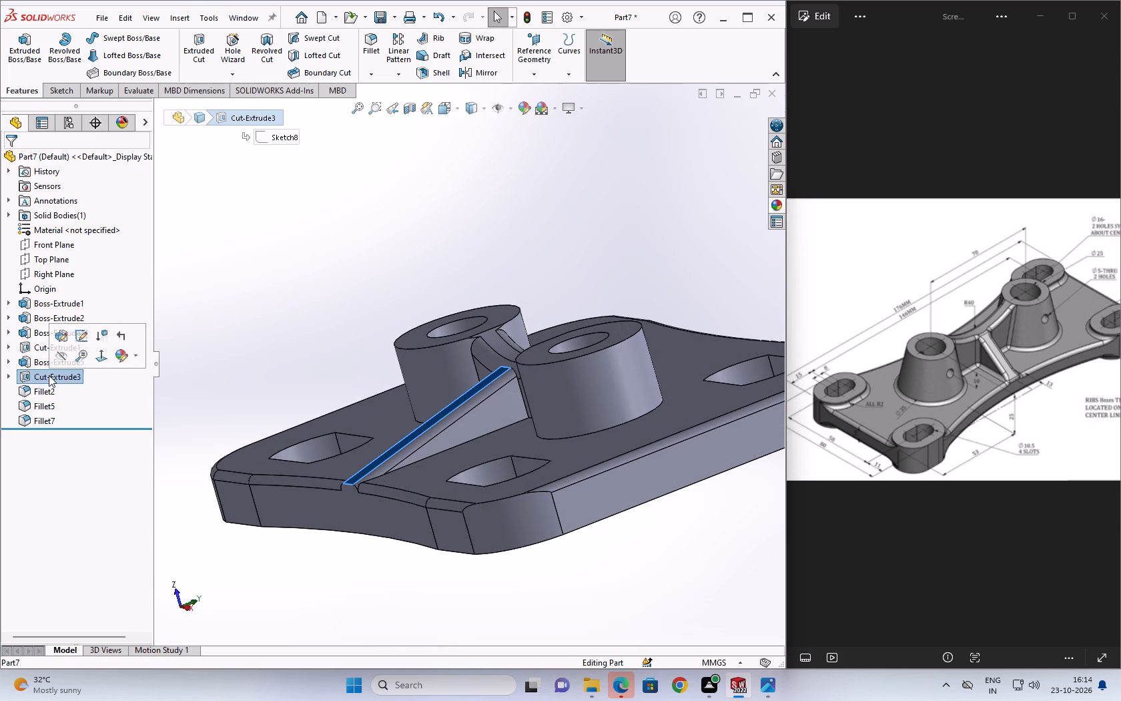
{"action": "left_click", "coordinate": [9, 377]}
{"action": "left_click", "coordinate": [31, 389]}
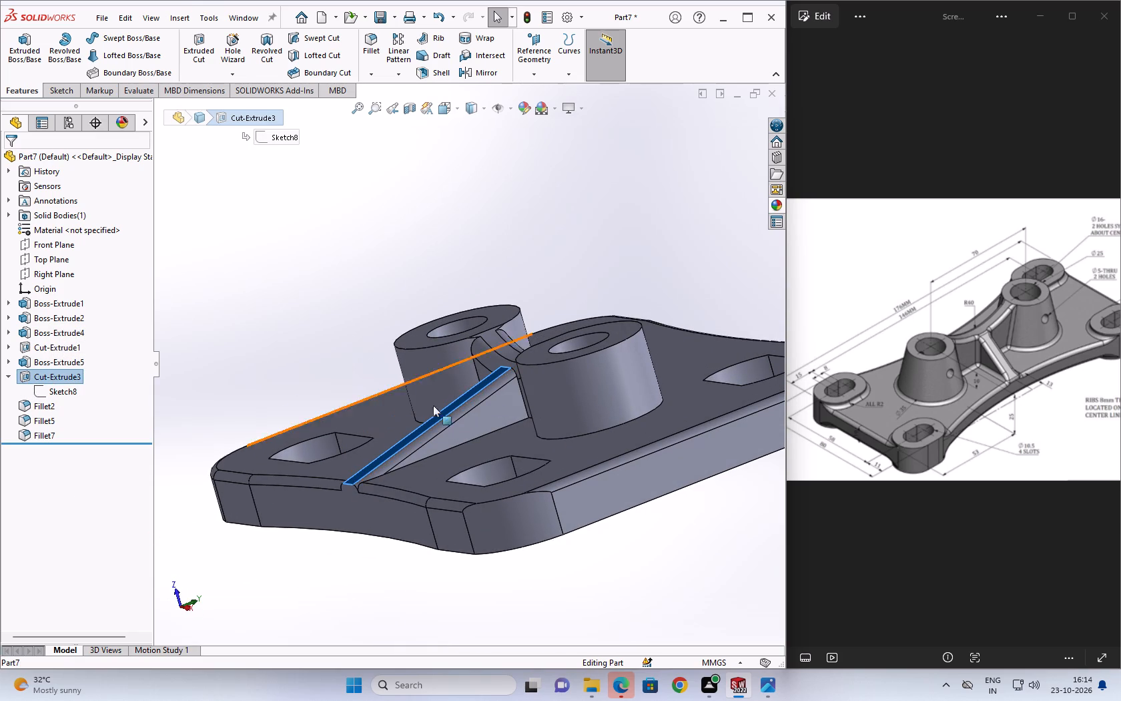
{"action": "middle_click_drag", "start_coordinate": [519, 389], "coordinate": [527, 386]}
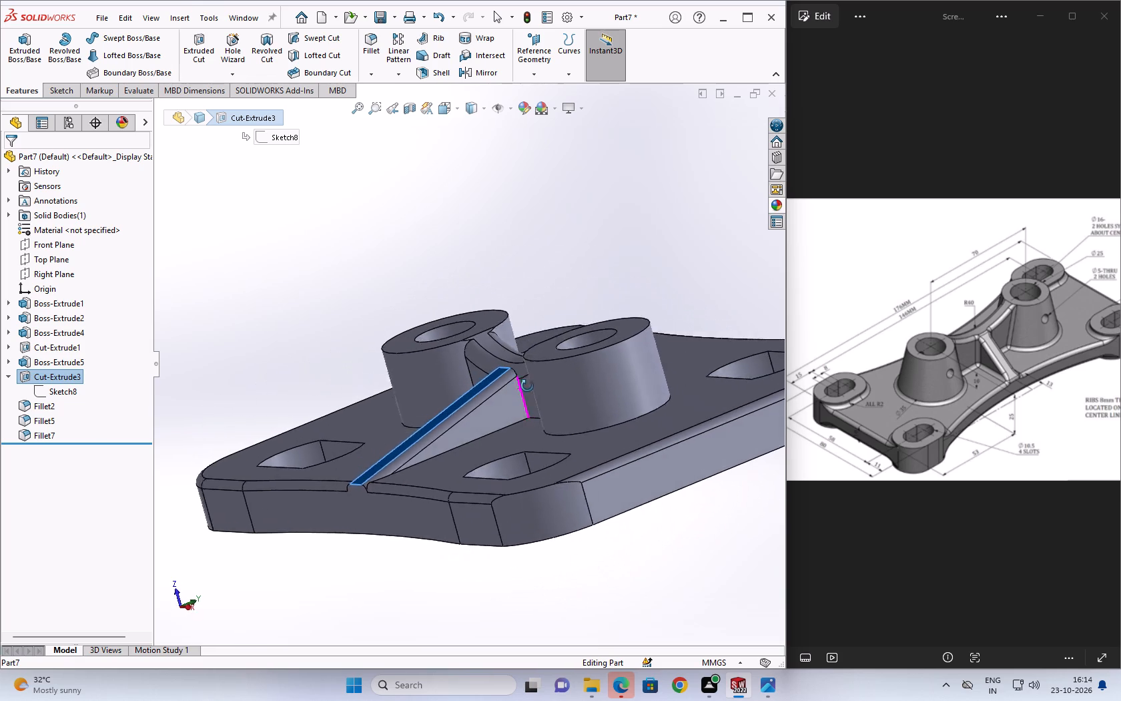
{"action": "middle_click_drag", "start_coordinate": [527, 386], "coordinate": [606, 405]}
{"action": "key", "text": "Escape"}
{"action": "left_click_drag", "start_coordinate": [478, 601], "coordinate": [479, 590]}
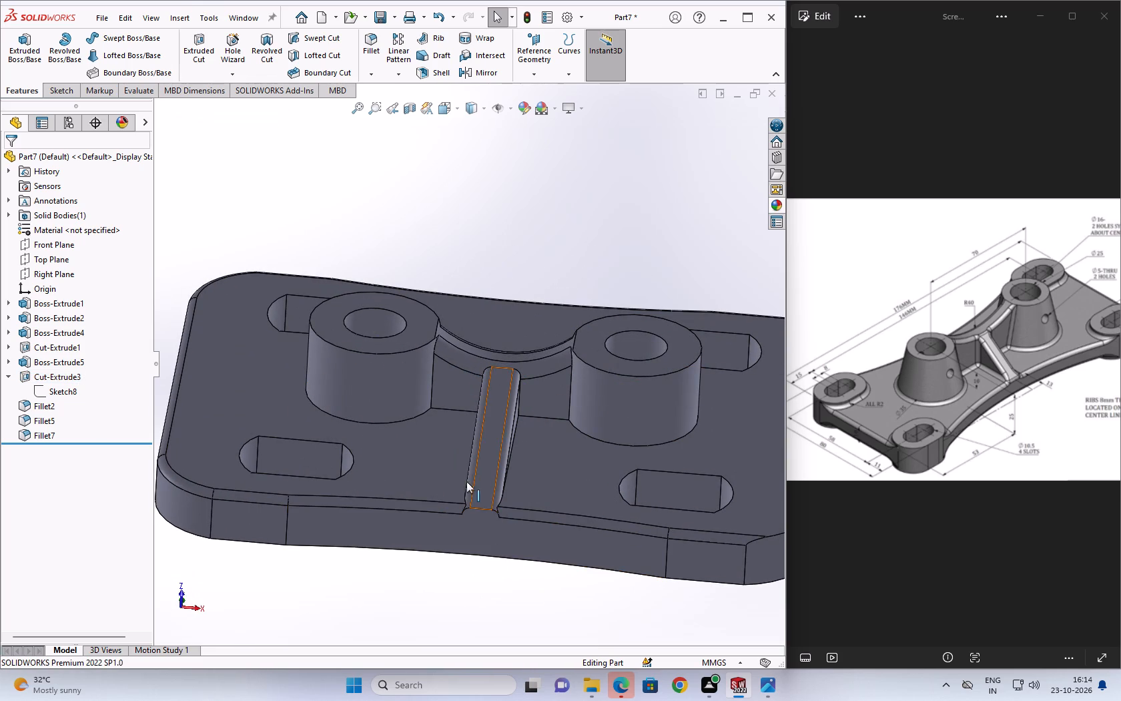
{"action": "middle_click_drag", "start_coordinate": [394, 558], "coordinate": [509, 485]}
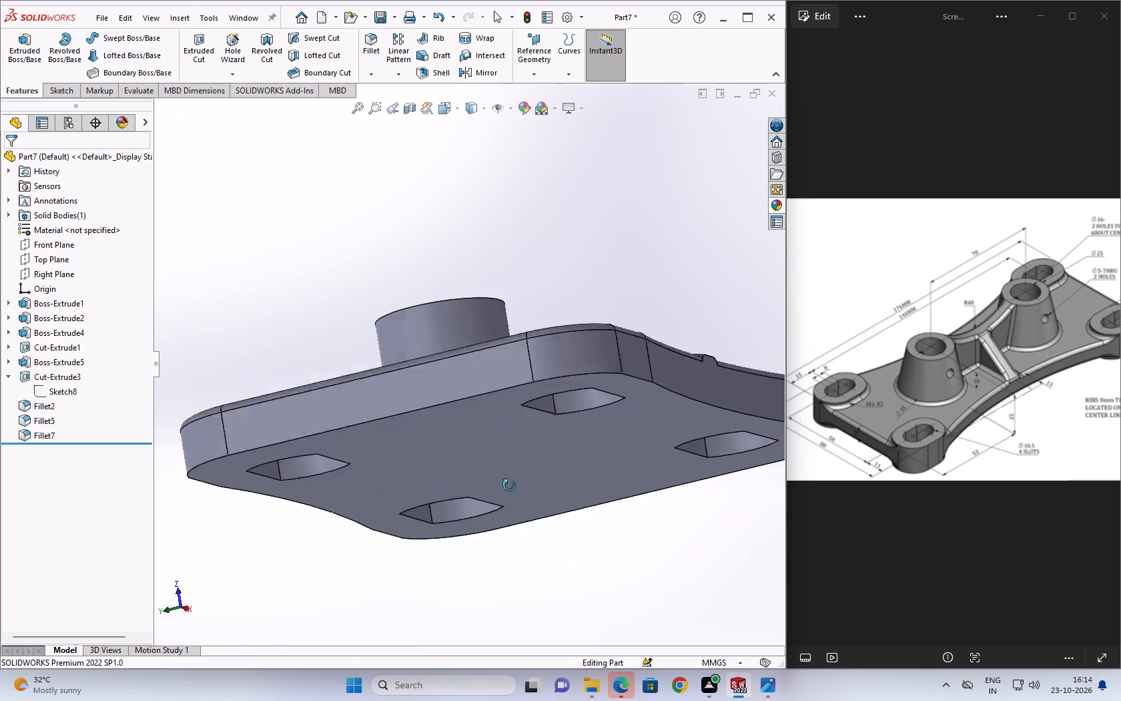
{"action": "middle_click_drag", "start_coordinate": [509, 485], "coordinate": [366, 545]}
{"action": "scroll", "coordinate": [506, 515], "scroll_direction": "down", "scroll_amount": 1}
{"action": "scroll", "coordinate": [366, 545], "scroll_direction": "down", "scroll_amount": 2}
{"action": "scroll", "coordinate": [376, 534], "scroll_direction": "up", "scroll_amount": 5}
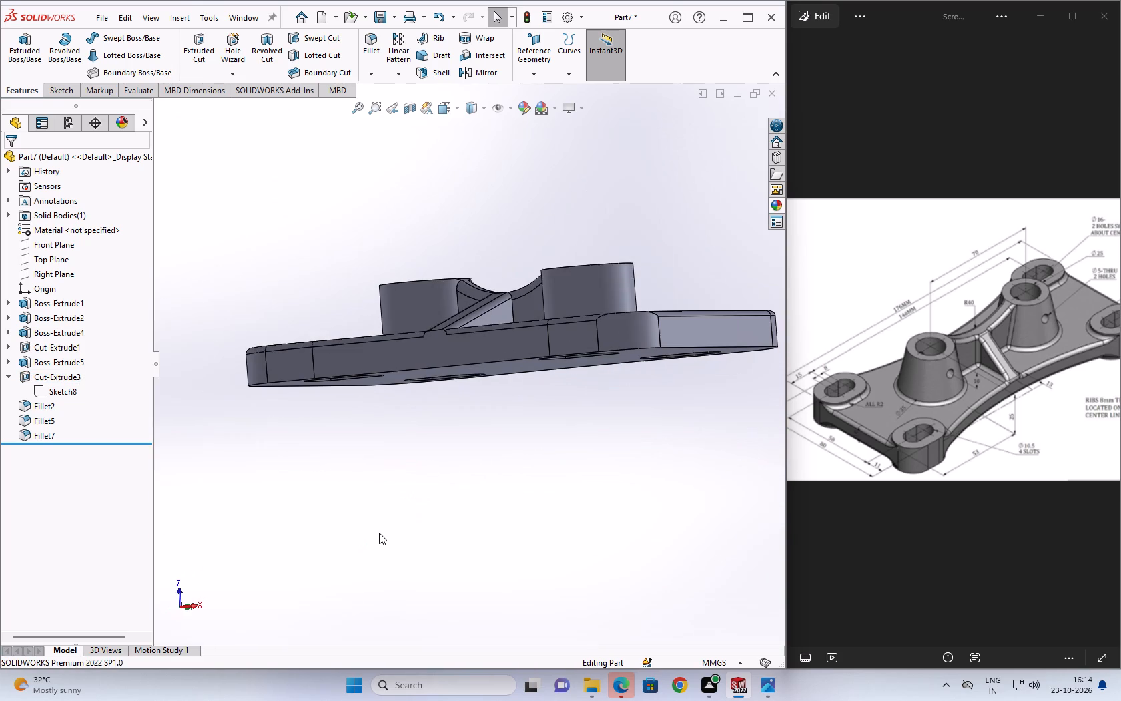
Compare the whole reference drawing with the bracket model, checking the bosses, sloped rib and base plate.
{"action": "left_click", "coordinate": [870, 455]}
{"action": "scroll", "coordinate": [925, 465], "scroll_direction": "down", "scroll_amount": 6}
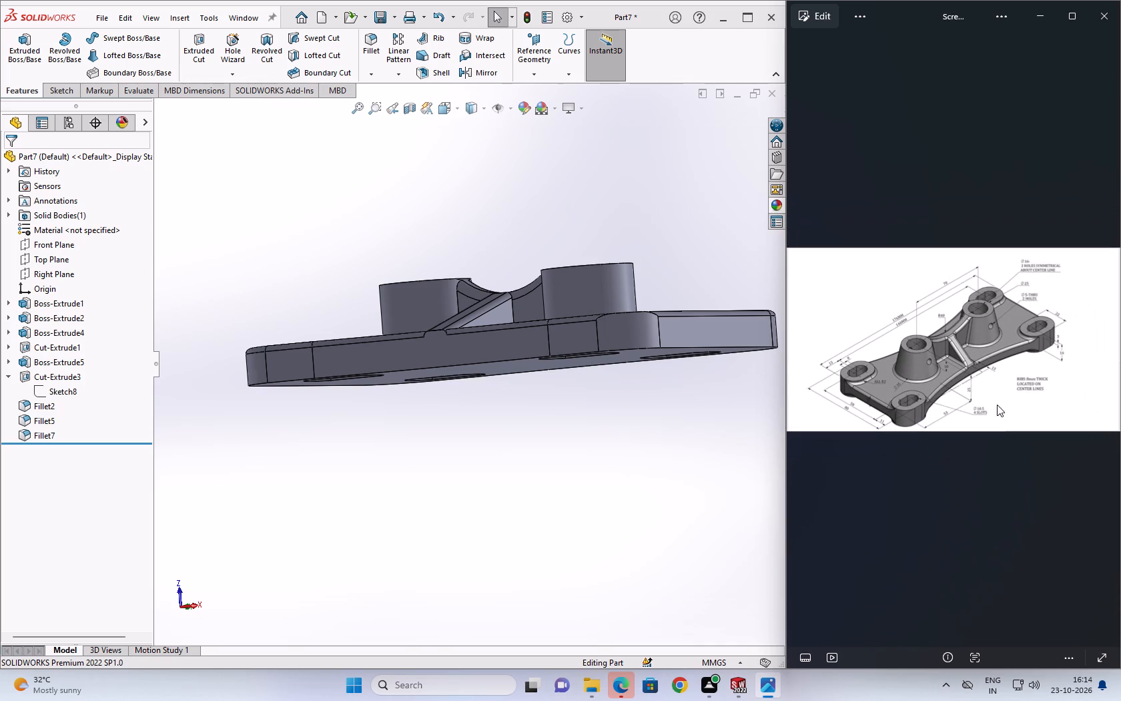
{"action": "scroll", "coordinate": [1026, 363], "scroll_direction": "down", "scroll_amount": 5}
{"action": "scroll", "coordinate": [1048, 359], "scroll_direction": "up", "scroll_amount": 11}
{"action": "scroll", "coordinate": [986, 357], "scroll_direction": "down", "scroll_amount": 11}
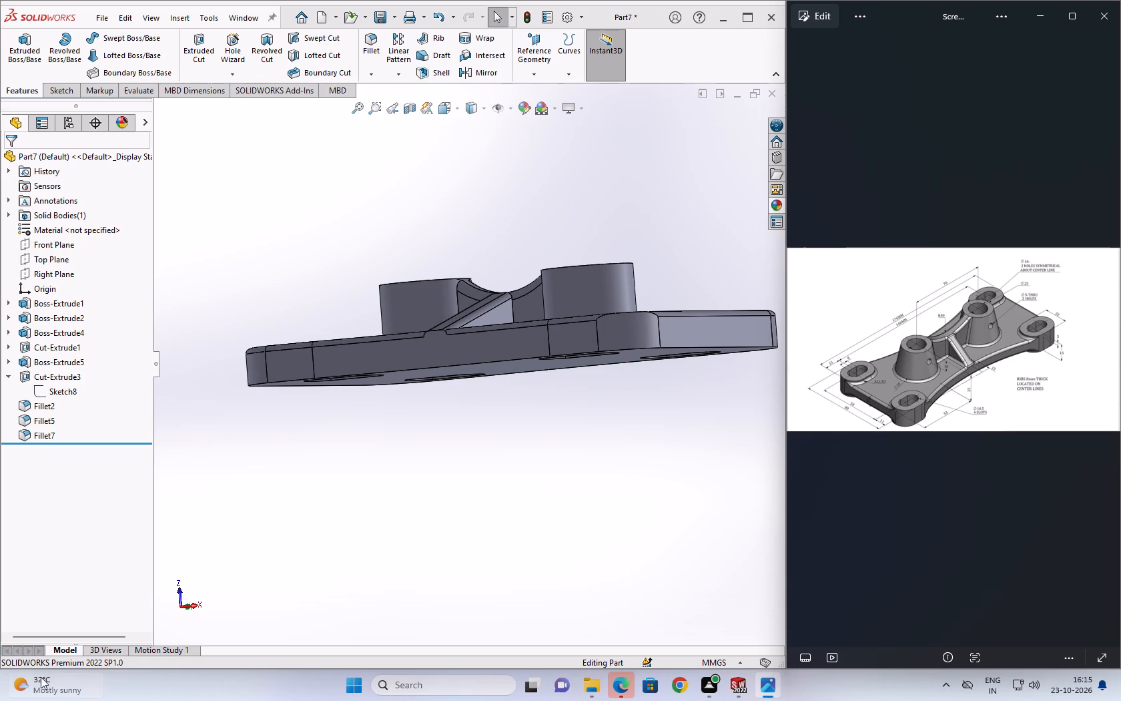
{"action": "left_click_drag", "start_coordinate": [408, 410], "coordinate": [413, 423]}
{"action": "scroll", "coordinate": [572, 465], "scroll_direction": "down", "scroll_amount": 1}
{"action": "middle_click_drag", "start_coordinate": [564, 467], "coordinate": [556, 471]}
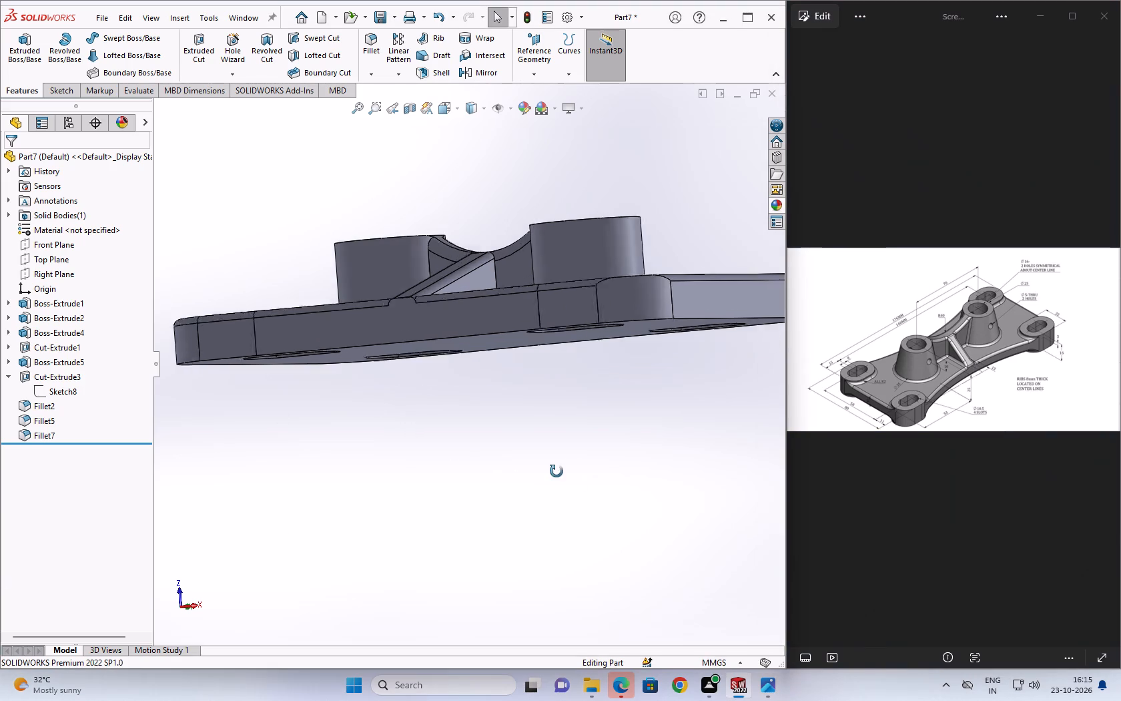
{"action": "middle_click_drag", "start_coordinate": [556, 471], "coordinate": [550, 515]}
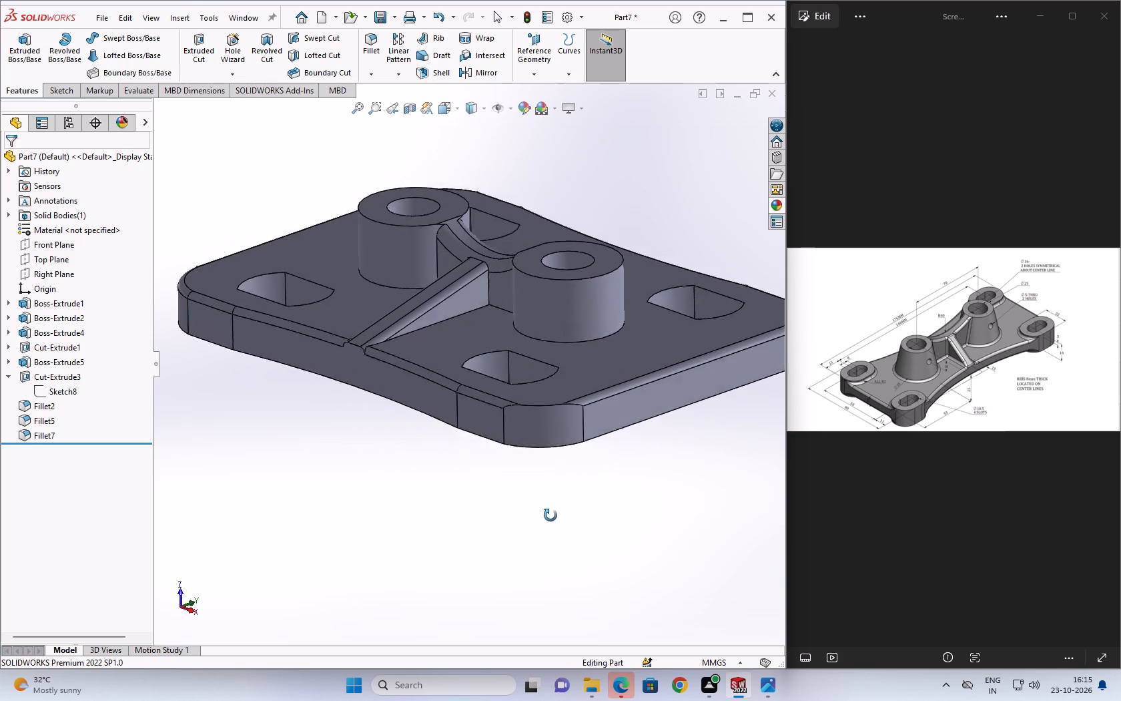
{"action": "middle_click_drag", "start_coordinate": [550, 515], "coordinate": [549, 547]}
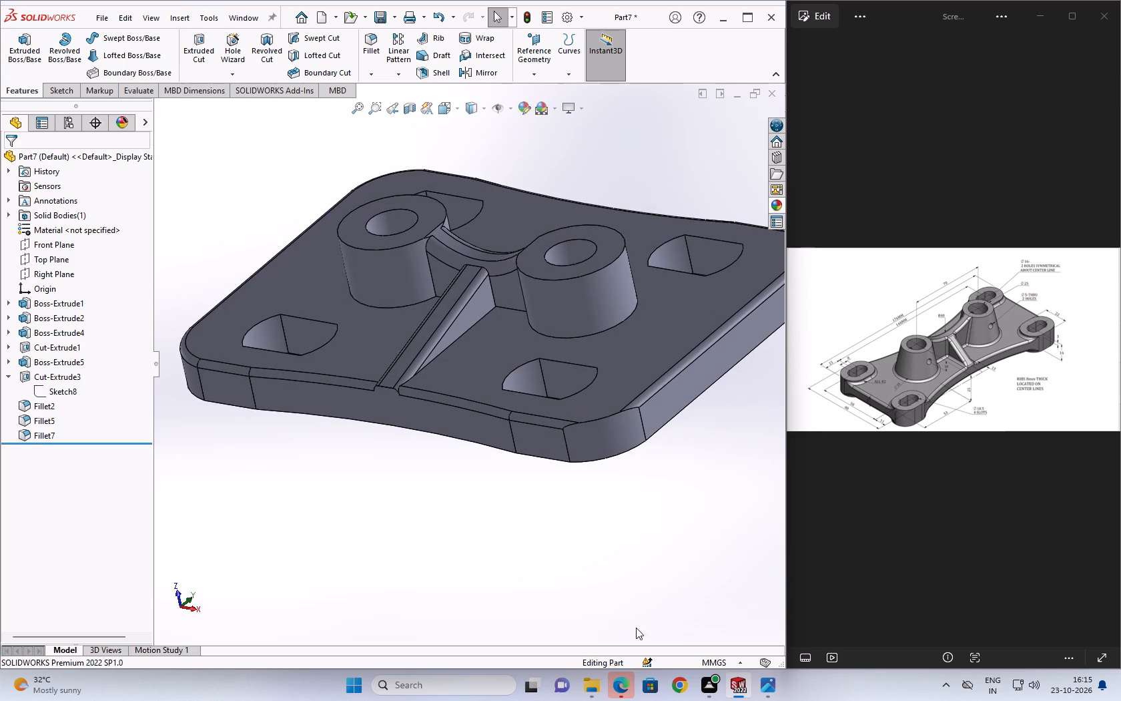
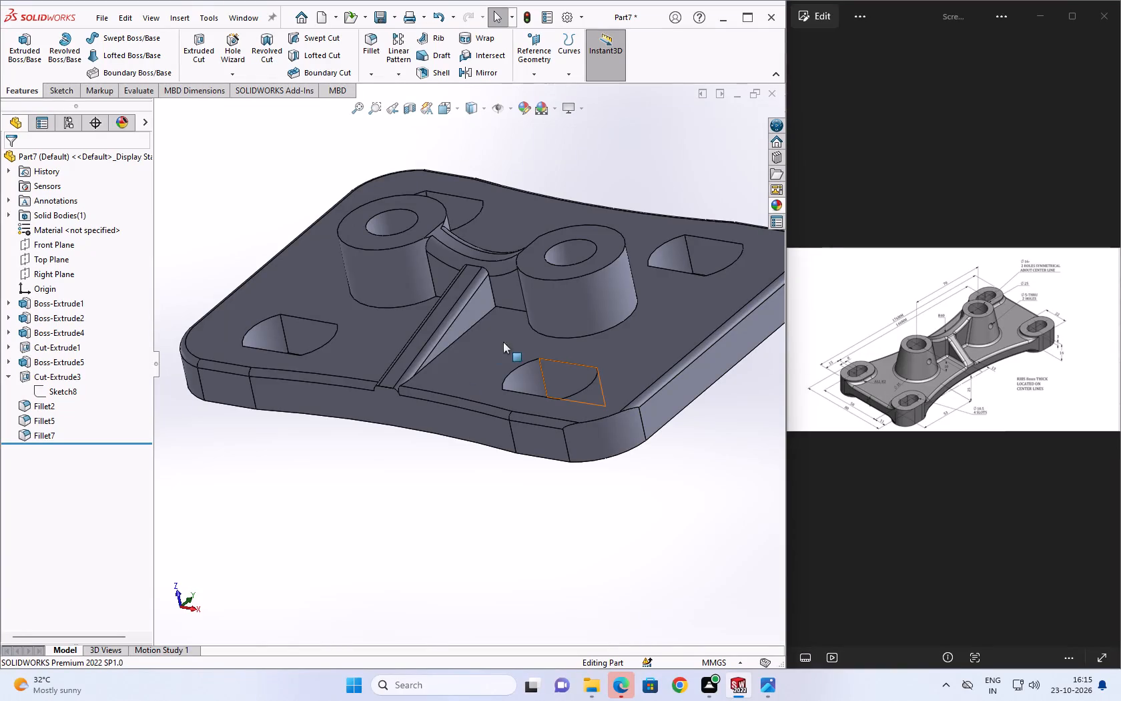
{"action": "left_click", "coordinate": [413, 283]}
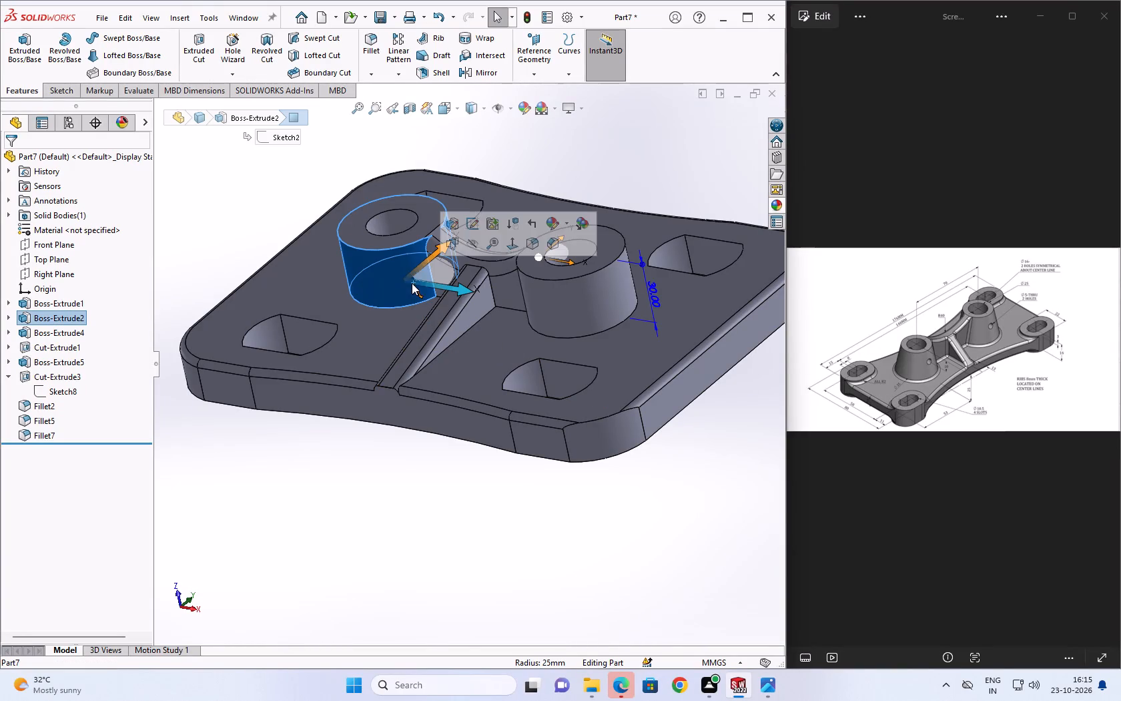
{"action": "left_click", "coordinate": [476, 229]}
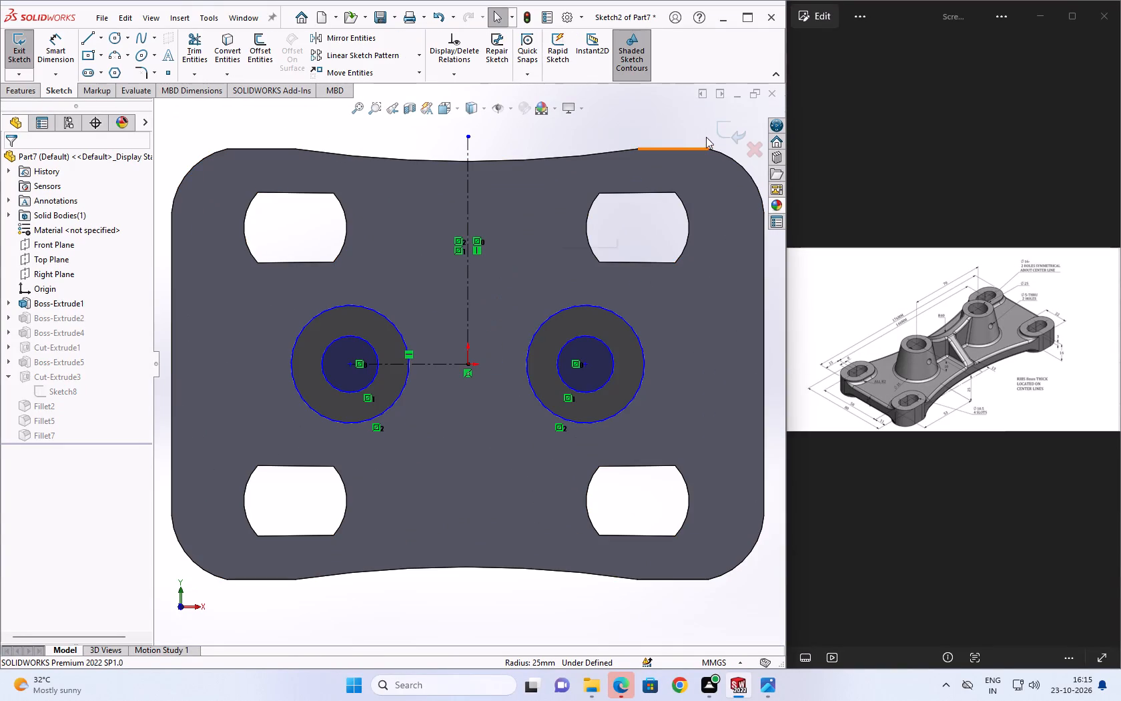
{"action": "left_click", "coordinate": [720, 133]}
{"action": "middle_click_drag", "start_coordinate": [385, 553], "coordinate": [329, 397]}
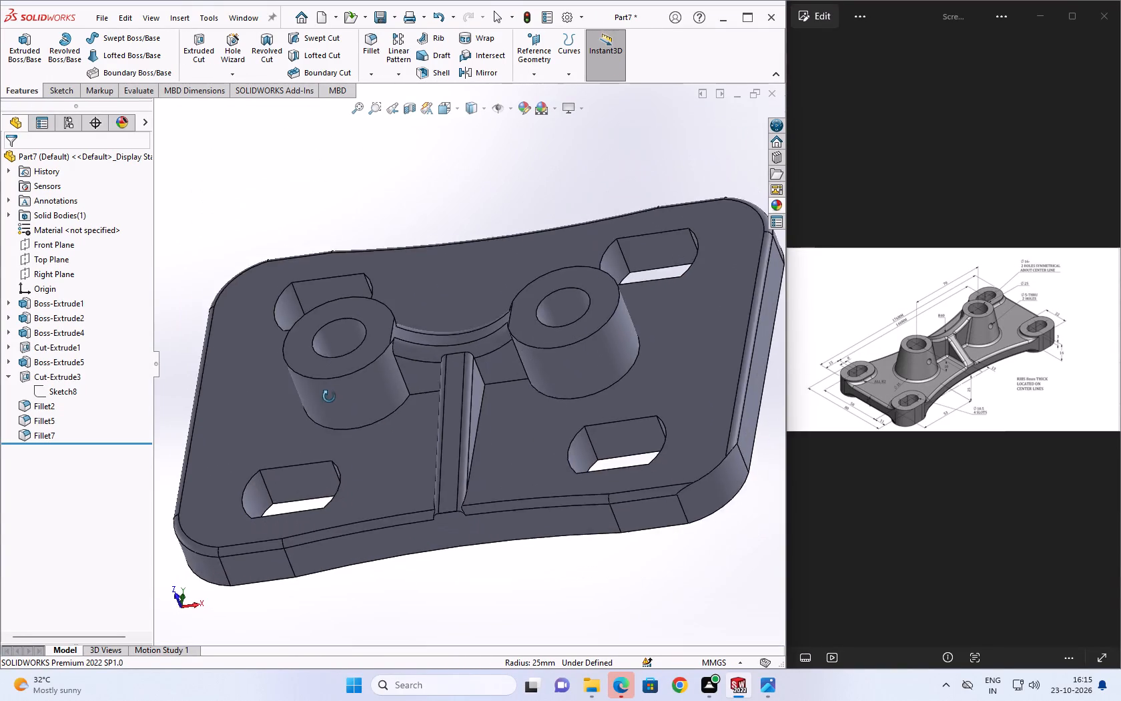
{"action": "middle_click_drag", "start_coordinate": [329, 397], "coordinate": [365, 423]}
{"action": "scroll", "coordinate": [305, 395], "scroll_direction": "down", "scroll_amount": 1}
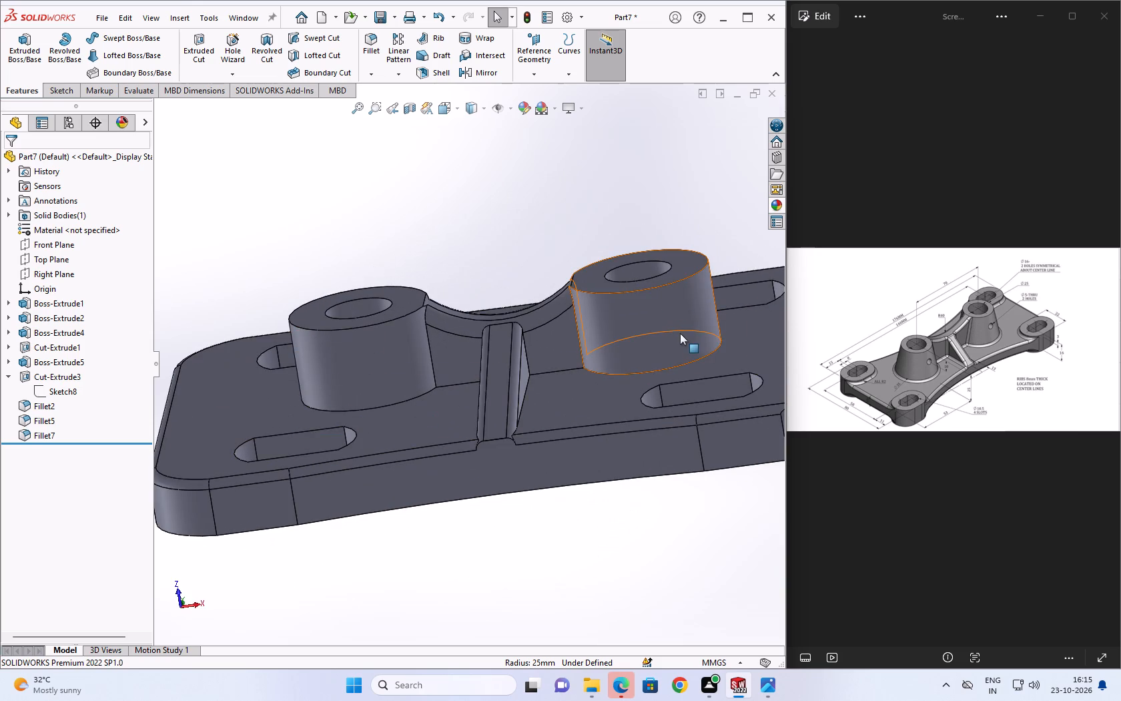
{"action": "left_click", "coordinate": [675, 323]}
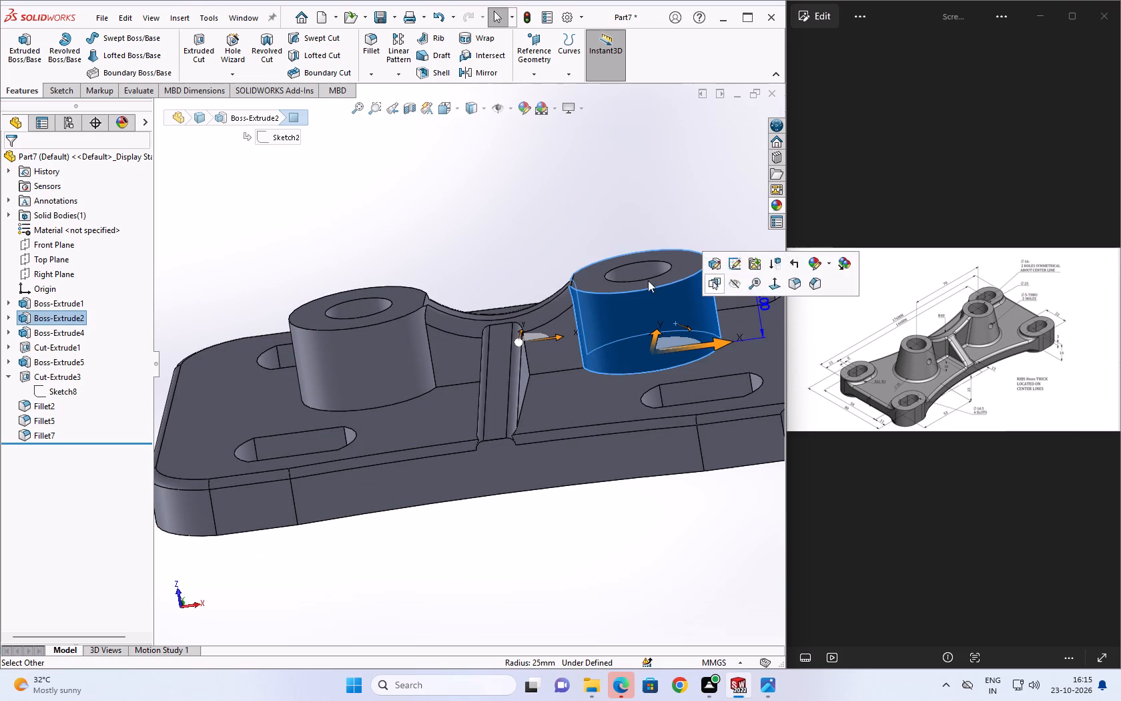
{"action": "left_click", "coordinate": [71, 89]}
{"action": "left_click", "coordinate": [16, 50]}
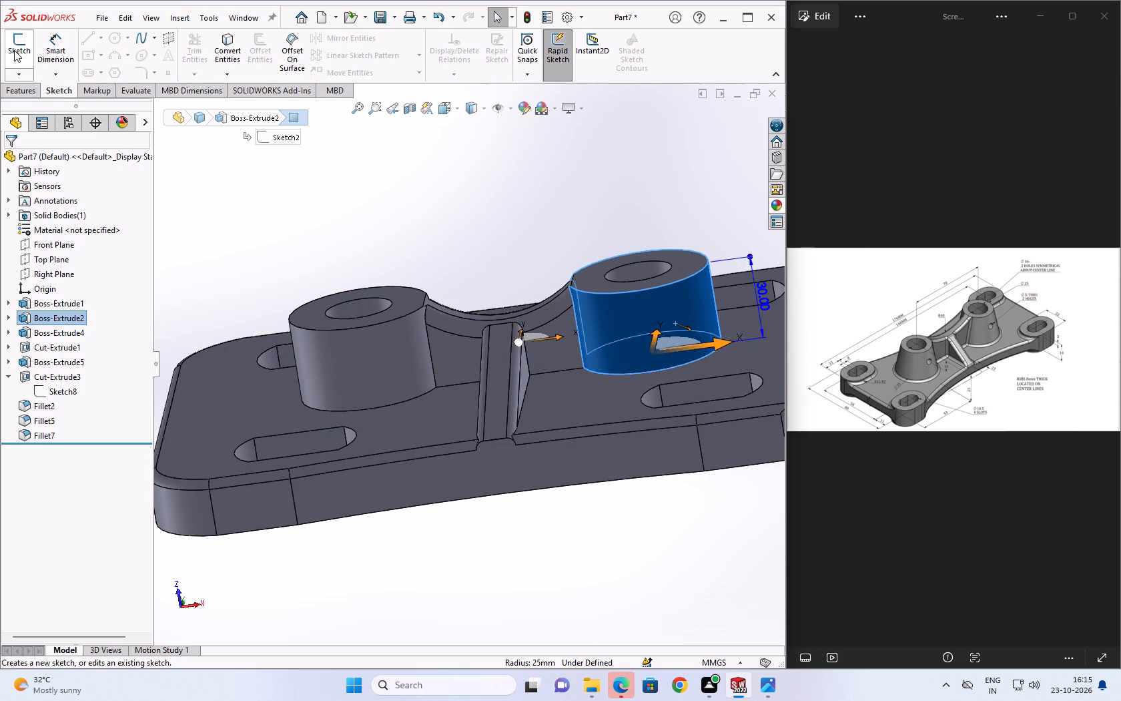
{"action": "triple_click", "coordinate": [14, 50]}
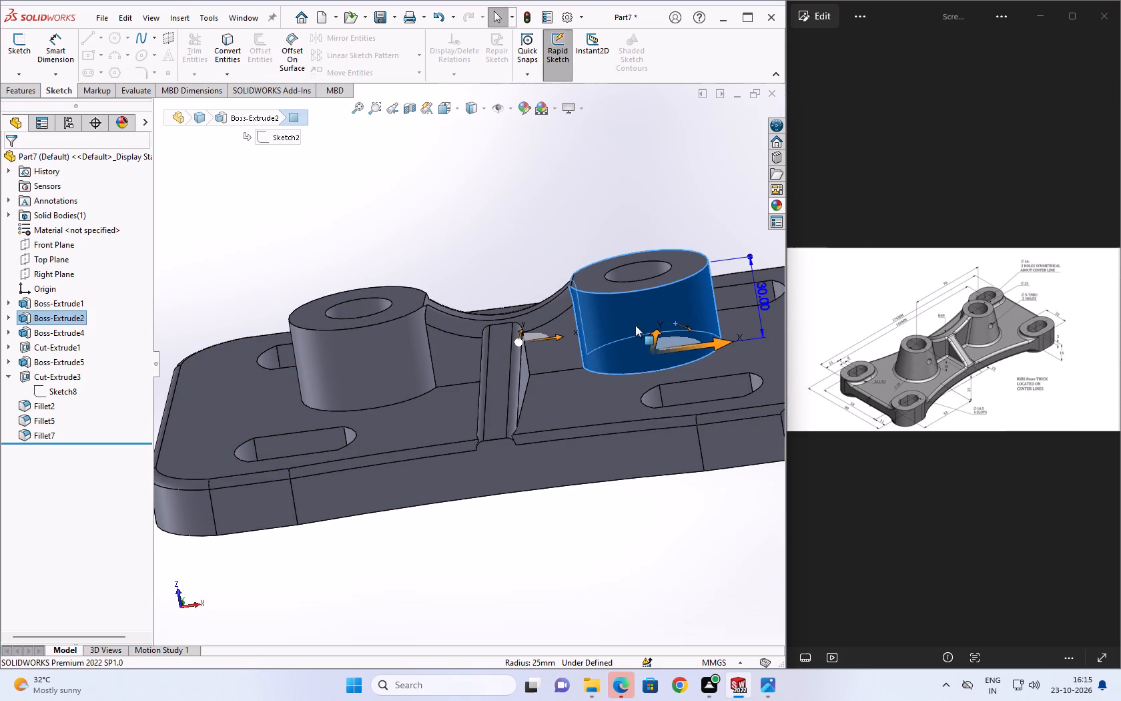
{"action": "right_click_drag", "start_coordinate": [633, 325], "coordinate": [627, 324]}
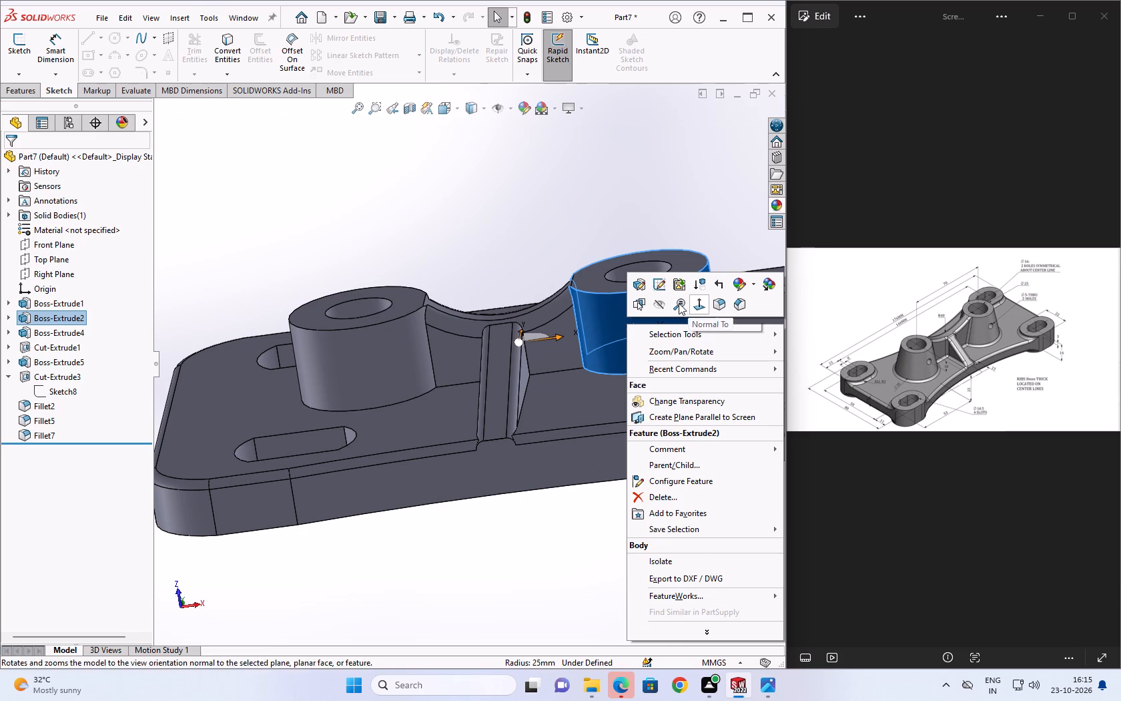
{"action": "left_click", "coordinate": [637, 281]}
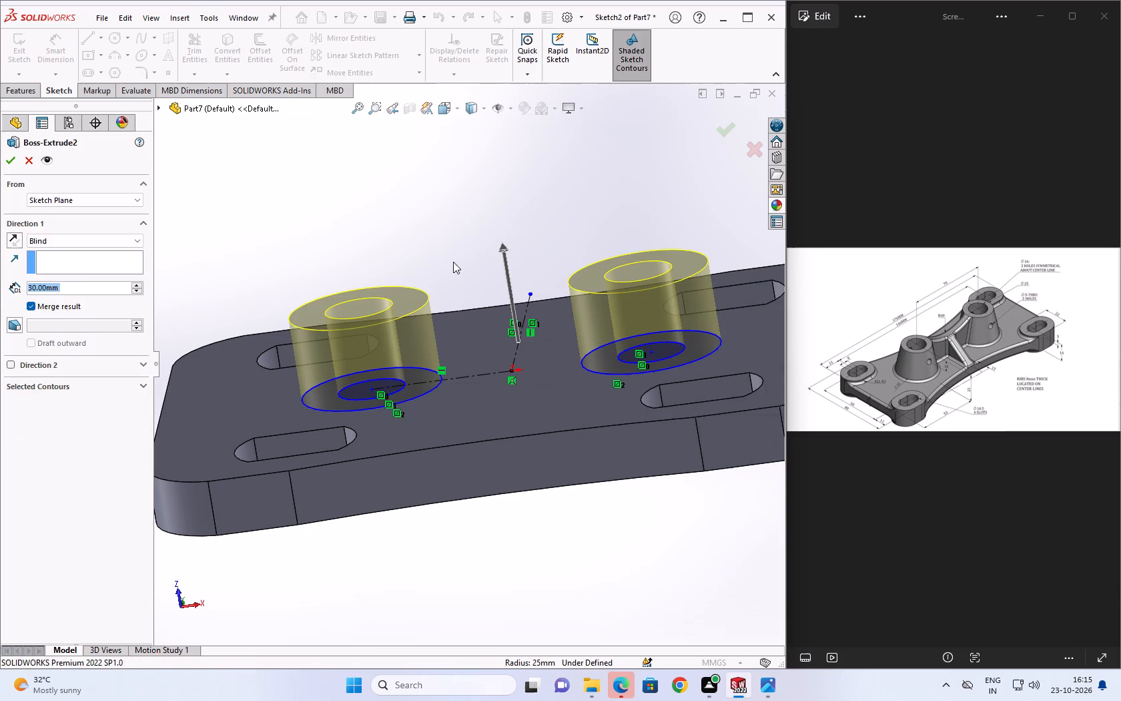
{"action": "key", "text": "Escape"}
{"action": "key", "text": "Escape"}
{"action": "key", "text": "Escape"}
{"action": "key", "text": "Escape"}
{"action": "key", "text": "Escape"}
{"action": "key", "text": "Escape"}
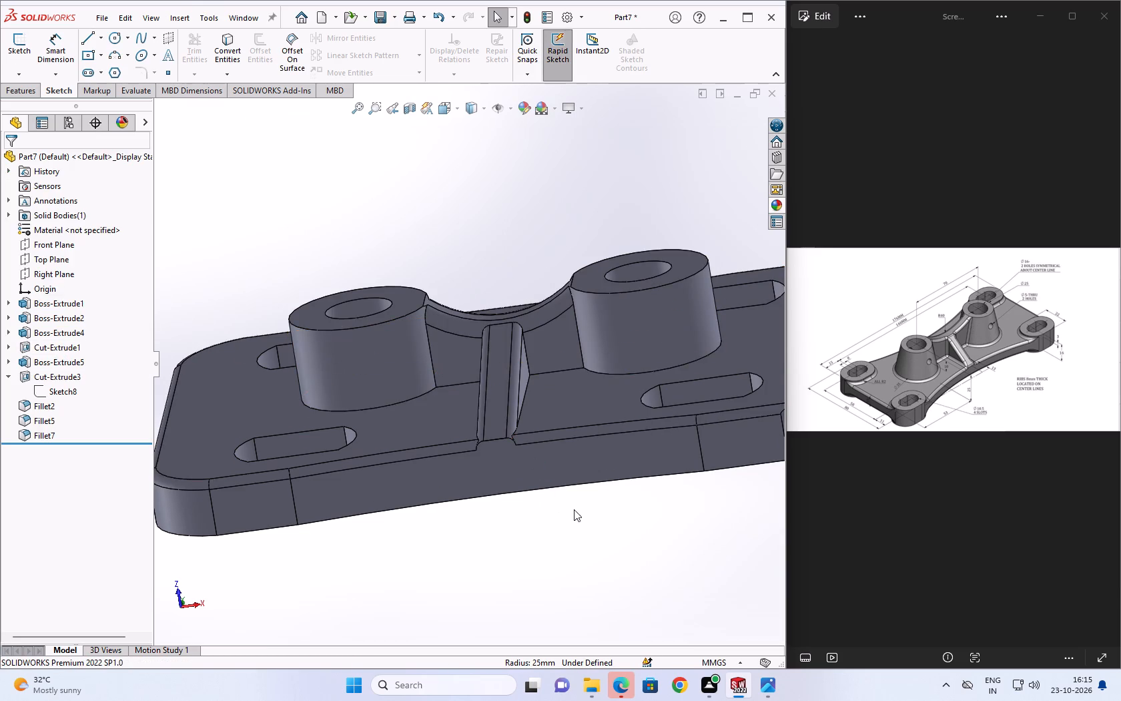
Examine the bosses, sloped rib, slots and base plate from several angles, including the underside.
{"action": "middle_click_drag", "start_coordinate": [563, 511], "coordinate": [564, 487]}
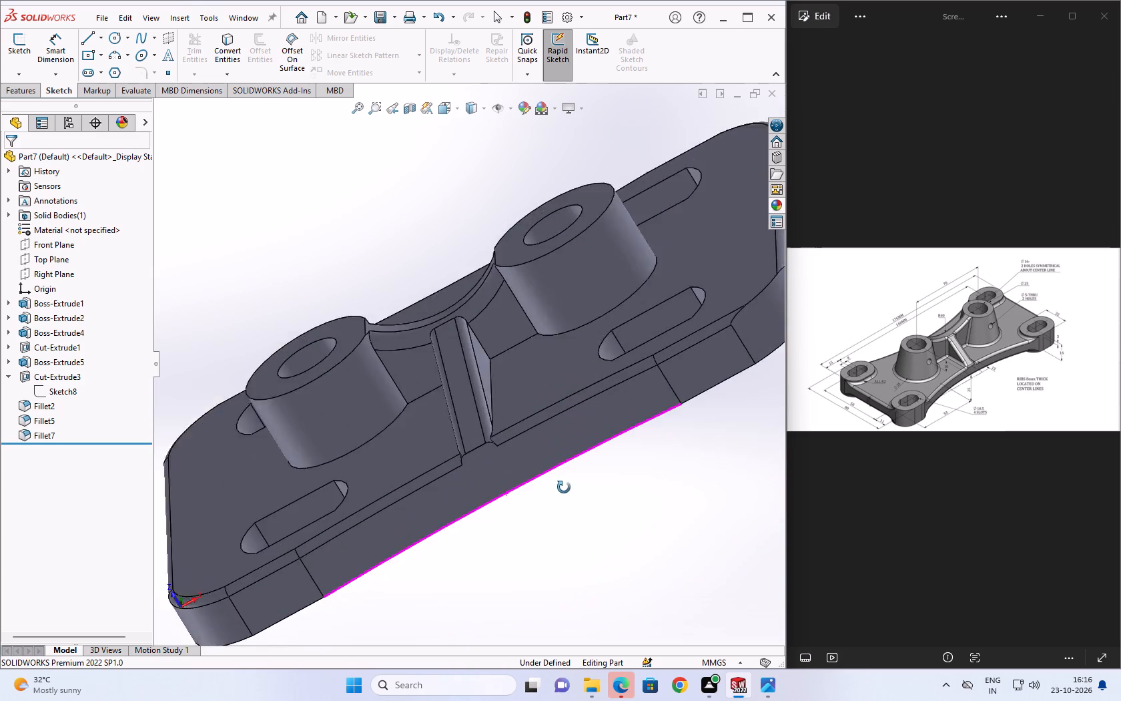
{"action": "middle_click_drag", "start_coordinate": [564, 487], "coordinate": [728, 416]}
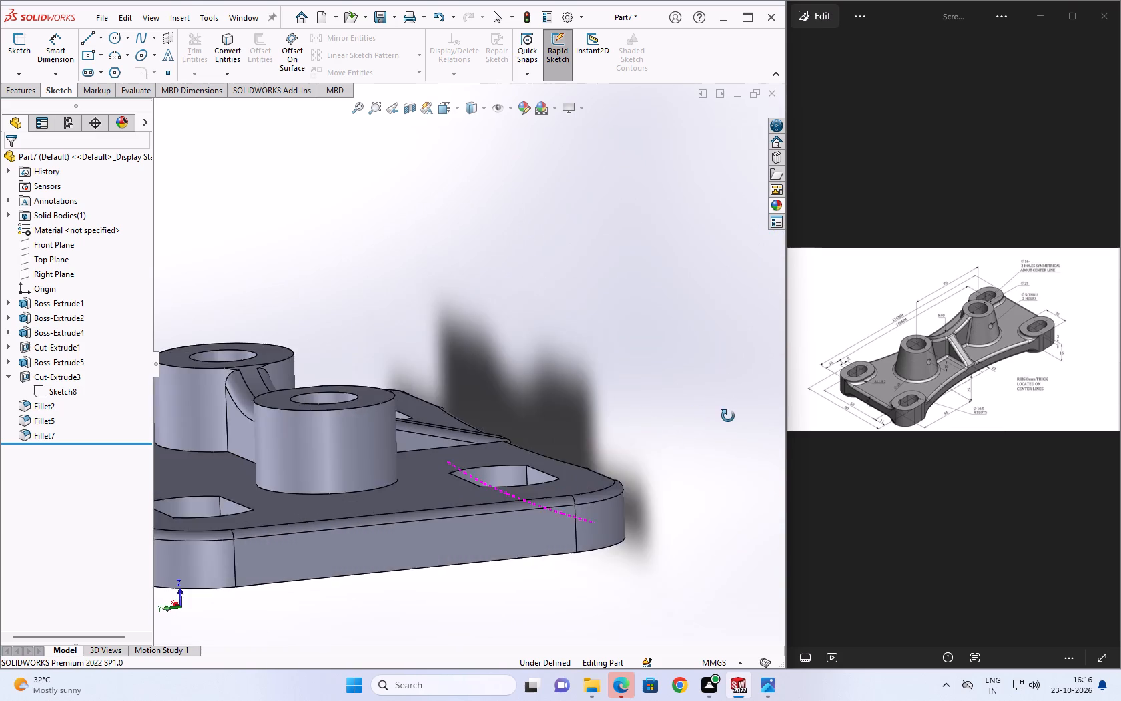
{"action": "middle_click_drag", "start_coordinate": [728, 416], "coordinate": [569, 614]}
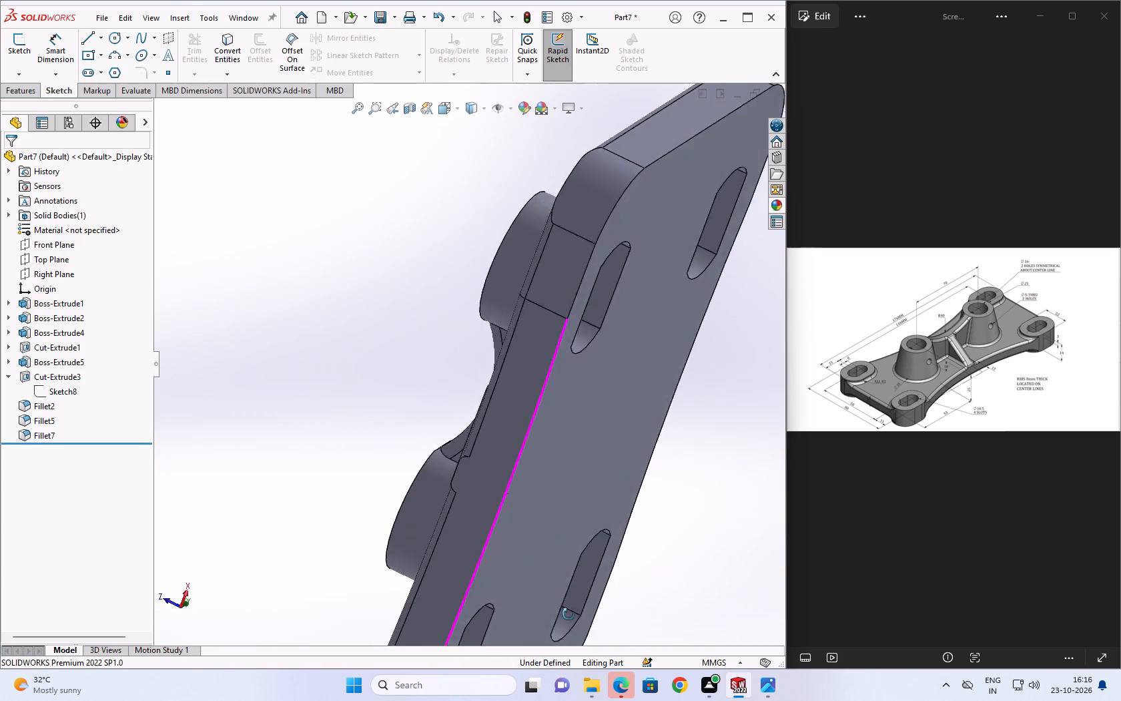
{"action": "middle_click_drag", "start_coordinate": [569, 614], "coordinate": [697, 481]}
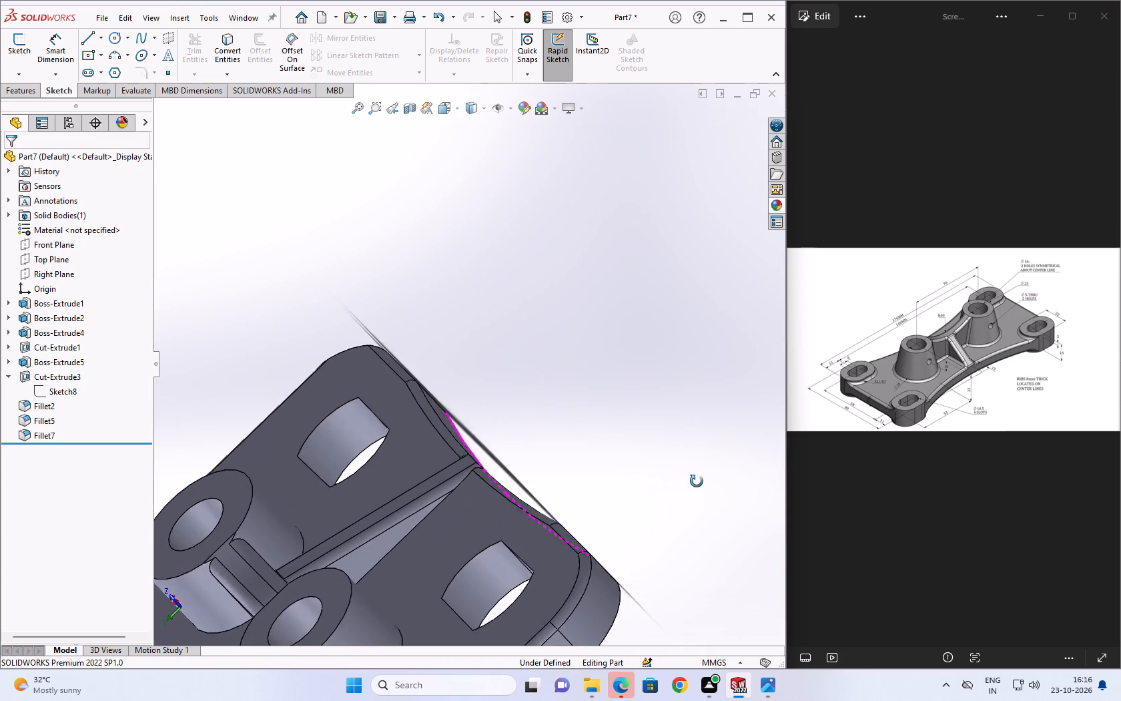
{"action": "middle_click_drag", "start_coordinate": [697, 481], "coordinate": [587, 666]}
{"action": "scroll", "coordinate": [569, 561], "scroll_direction": "down", "scroll_amount": 1}
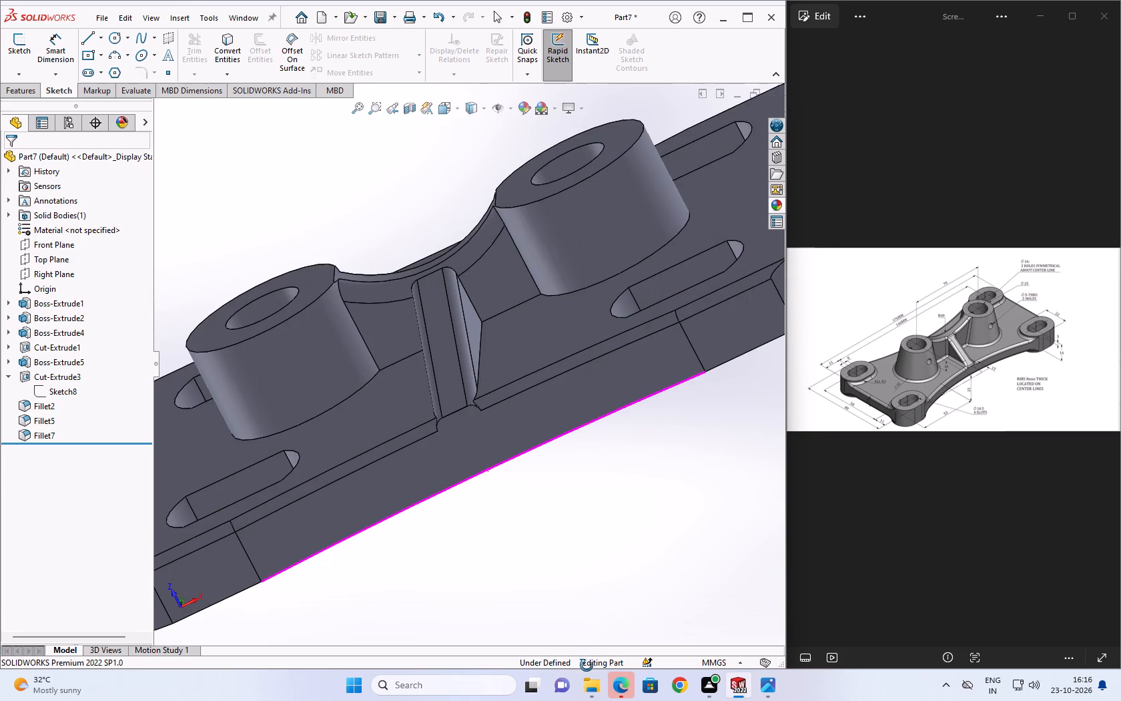
{"action": "middle_click_drag", "start_coordinate": [587, 666], "coordinate": [593, 680]}
{"action": "scroll", "coordinate": [615, 494], "scroll_direction": "down", "scroll_amount": 1}
{"action": "scroll", "coordinate": [614, 470], "scroll_direction": "up", "scroll_amount": 3}
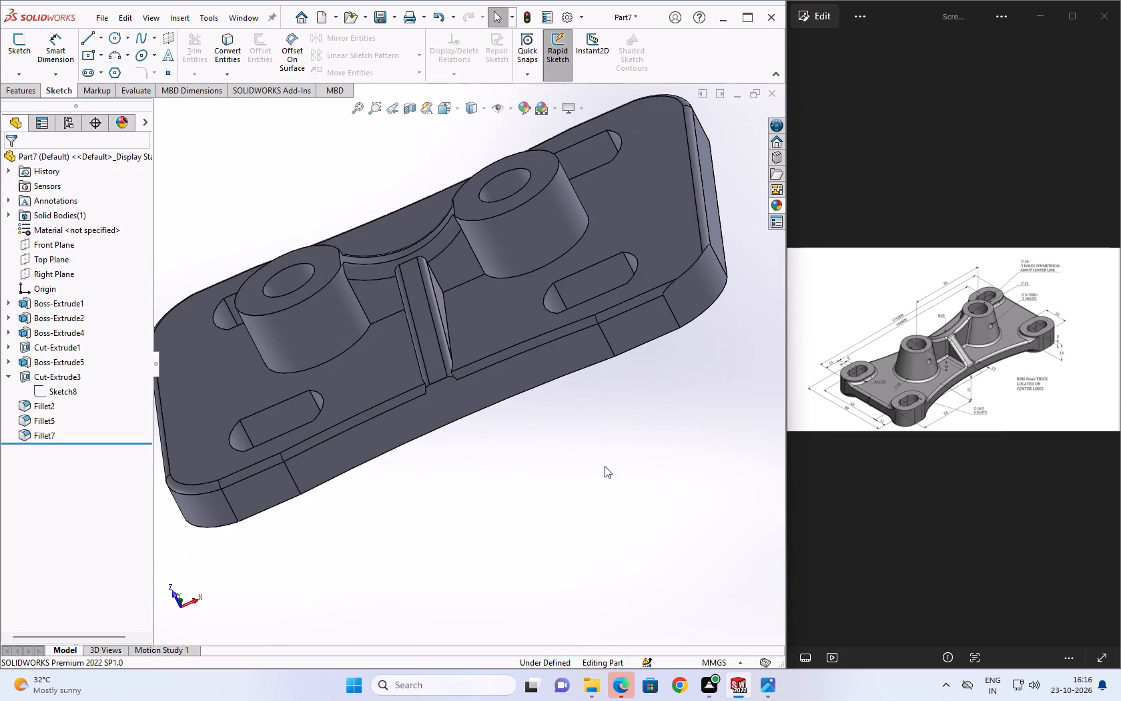
{"action": "middle_click_drag", "start_coordinate": [621, 307], "coordinate": [631, 361]}
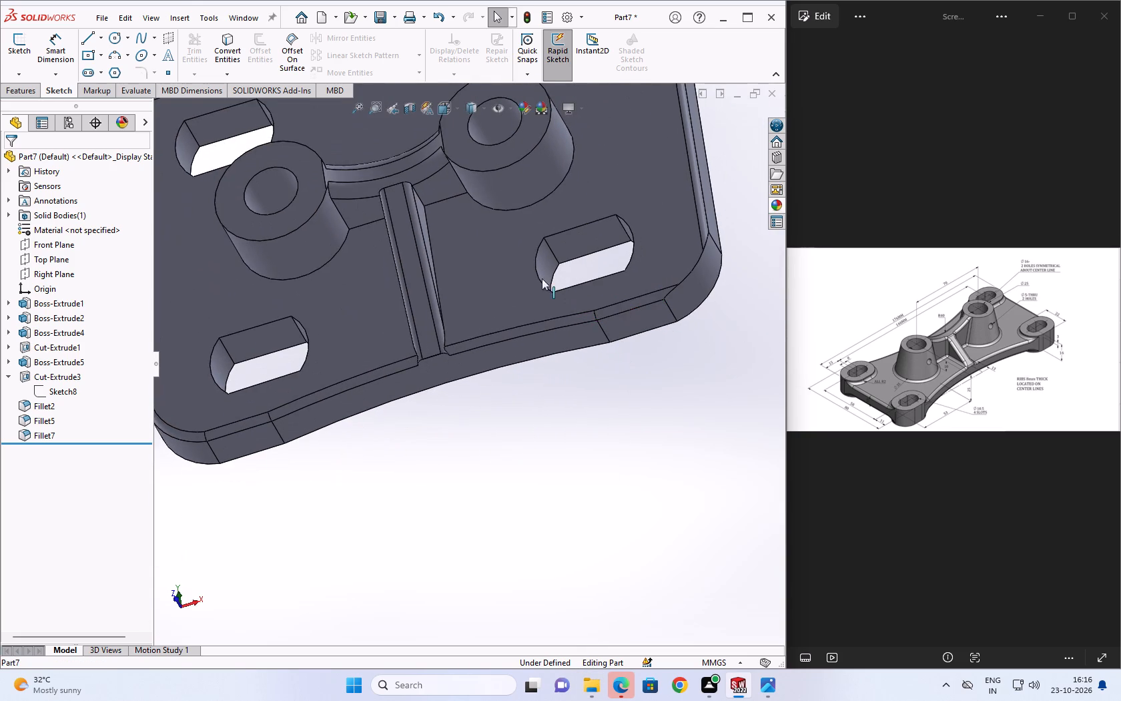
{"action": "key", "text": "Escape"}
{"action": "key", "text": "Escape"}
{"action": "key", "text": "Escape"}
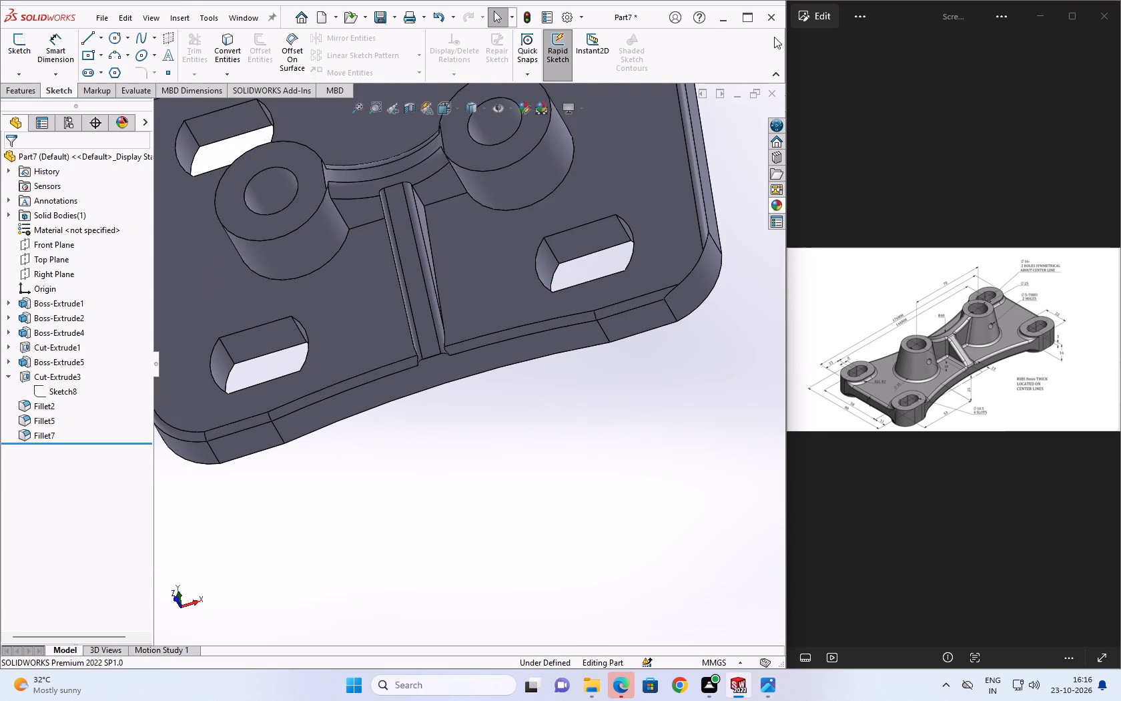
{"action": "key", "text": "Escape"}
{"action": "key", "text": "Escape"}
Start a 3 mm fillet with all top edges of the two slots on the sloped rib's side of the plate.
{"action": "left_click", "coordinate": [23, 89]}
{"action": "key", "text": "Escape"}
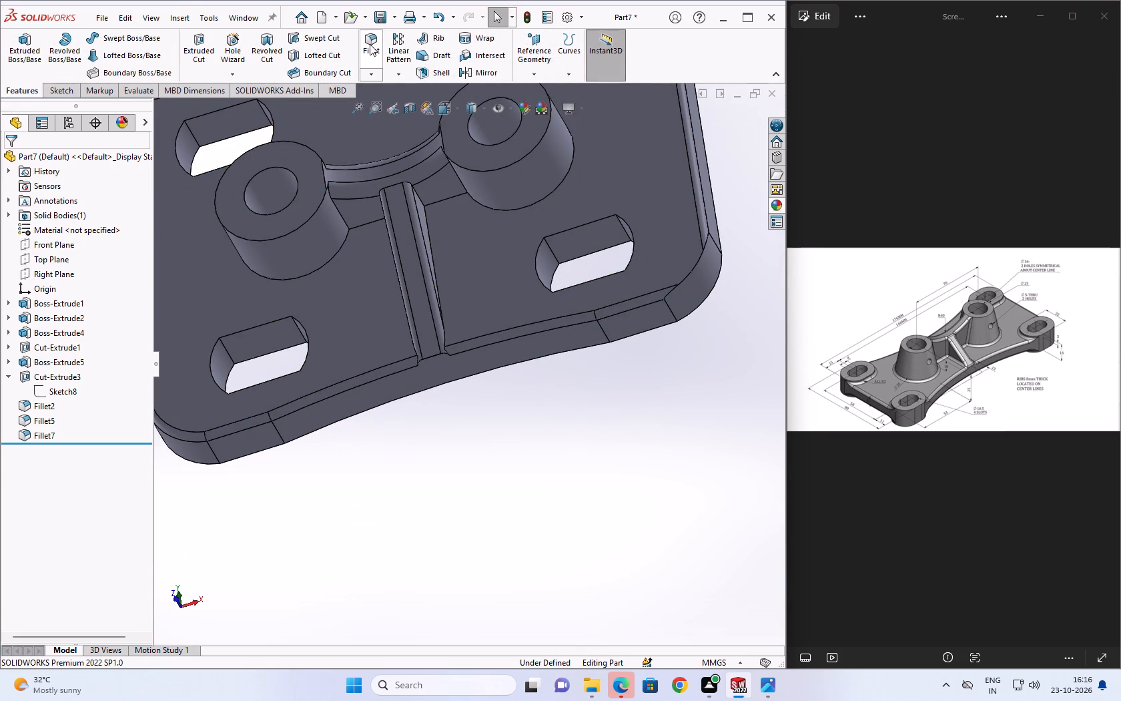
{"action": "left_click", "coordinate": [370, 44]}
{"action": "left_click", "coordinate": [248, 328]}
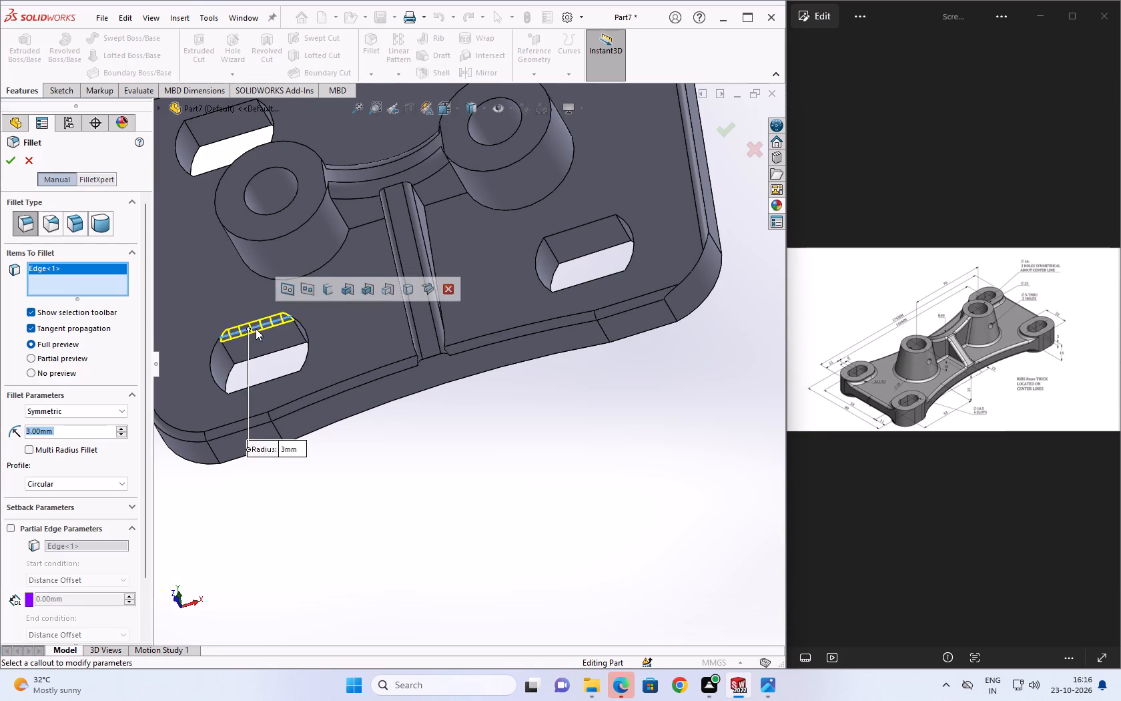
{"action": "left_click", "coordinate": [211, 360]}
{"action": "left_click", "coordinate": [256, 383]}
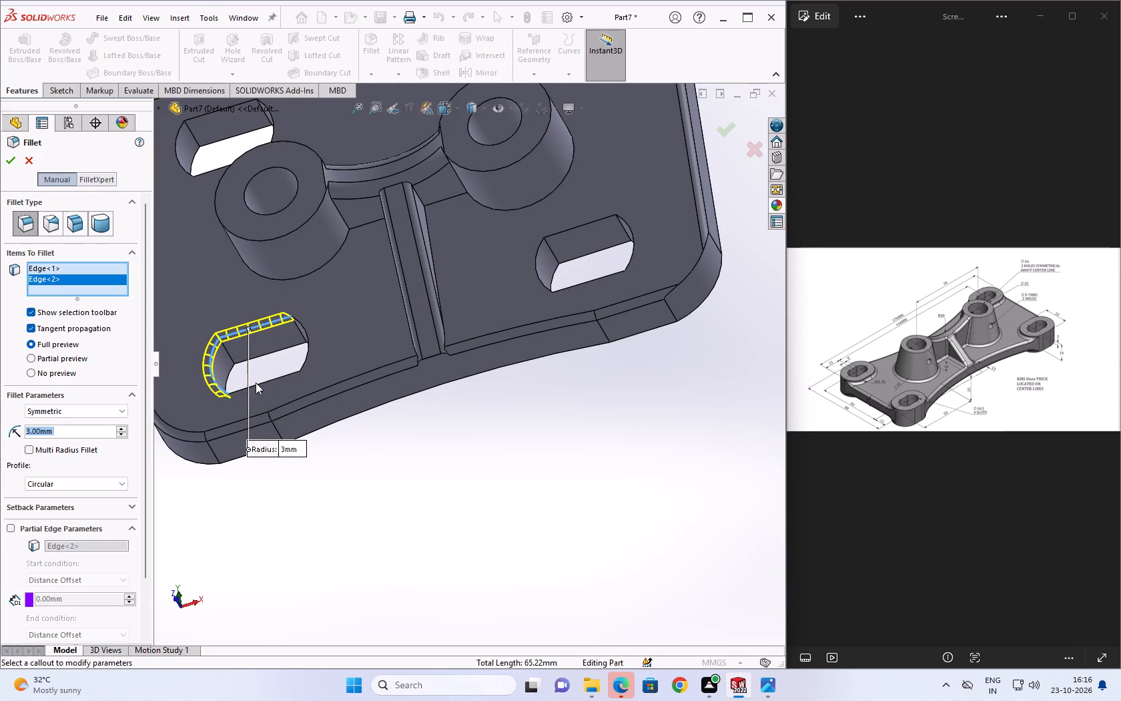
{"action": "left_click", "coordinate": [258, 384]}
{"action": "left_click", "coordinate": [304, 364]}
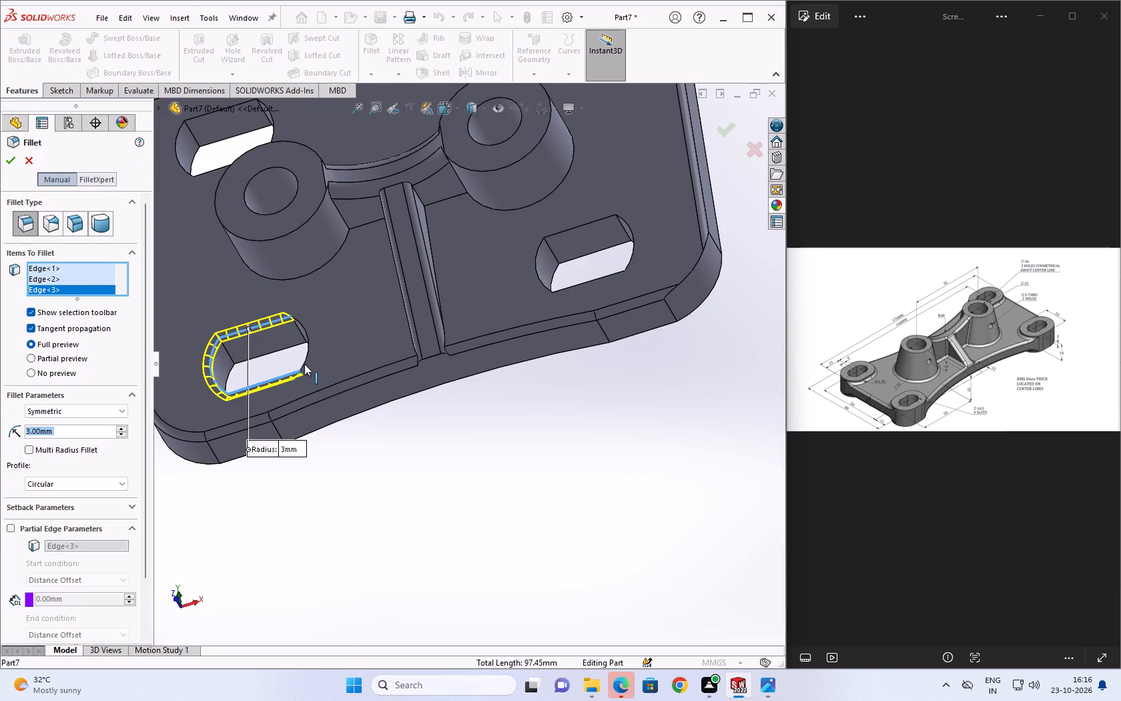
{"action": "left_click", "coordinate": [565, 230]}
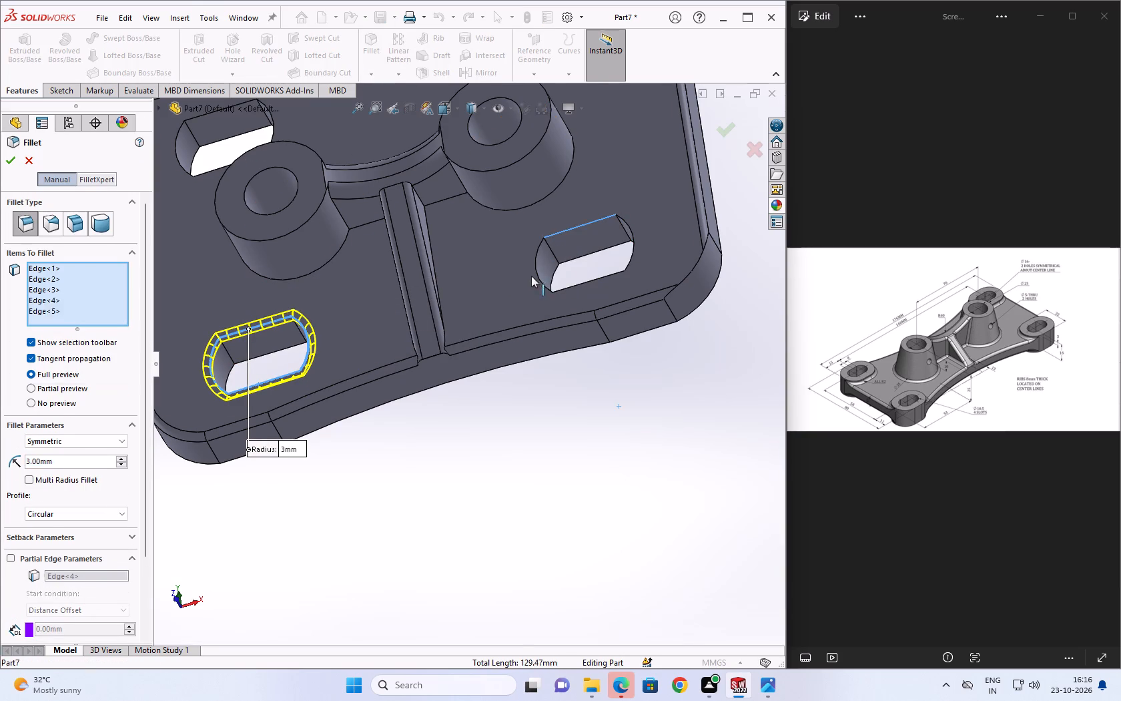
{"action": "left_click", "coordinate": [538, 274]}
{"action": "left_click", "coordinate": [570, 287]}
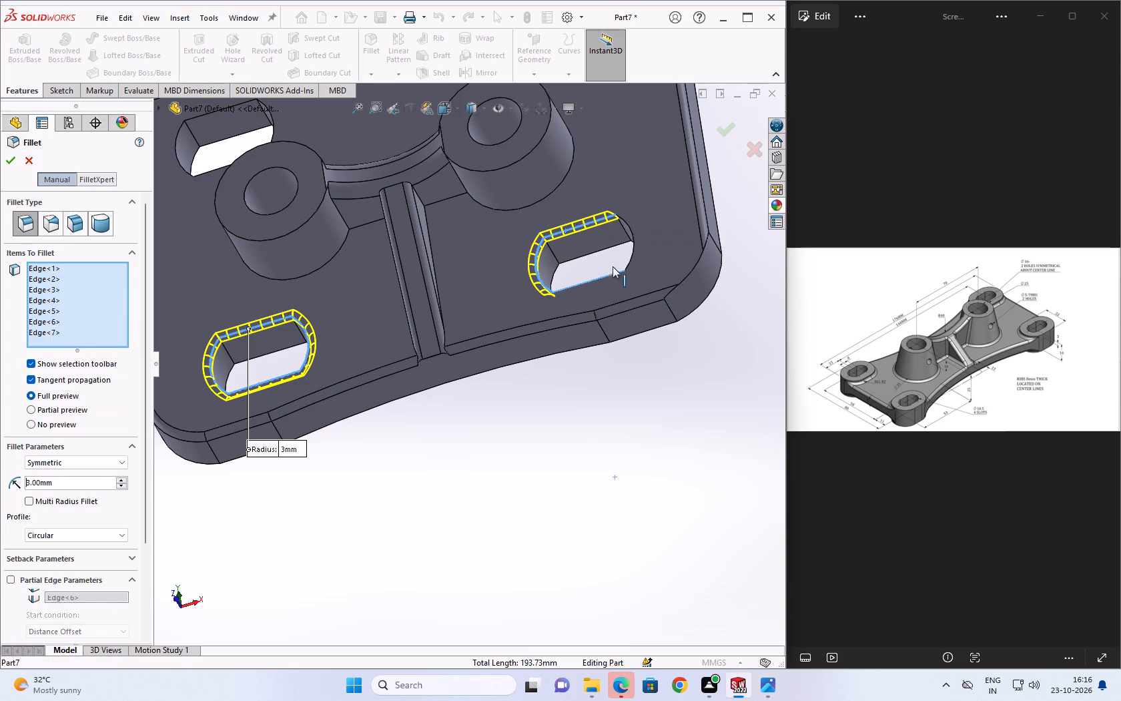
{"action": "left_click", "coordinate": [633, 232]}
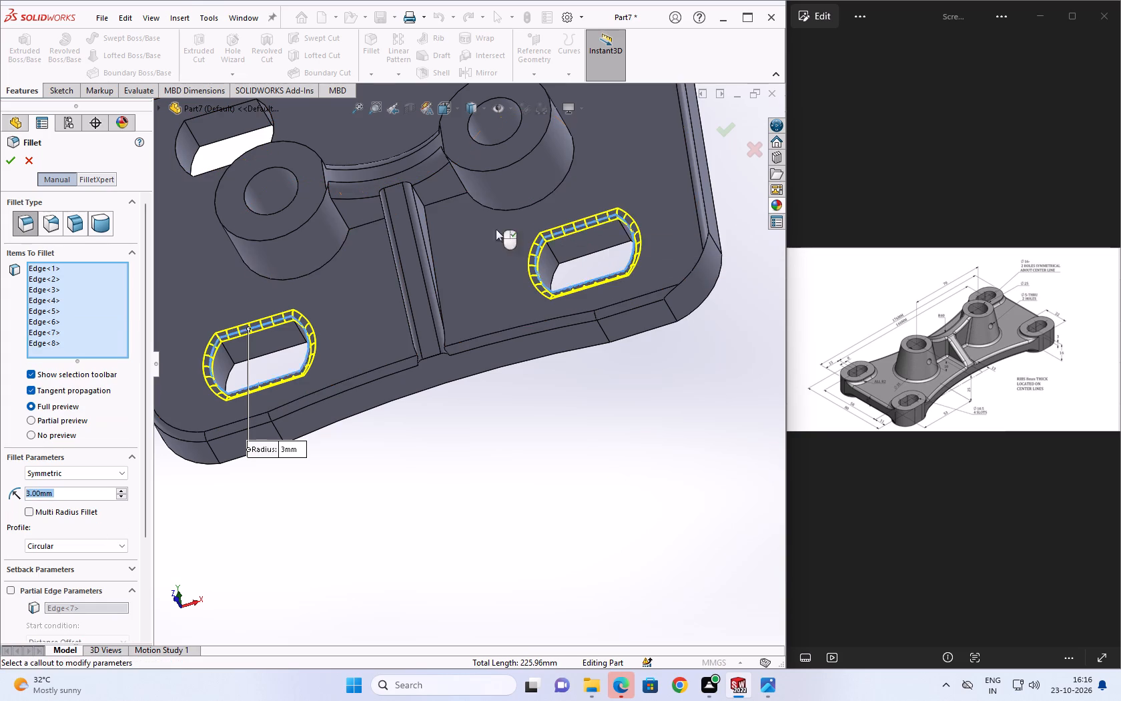
Add all top edges of the other two slots to the selection and apply the 3 mm fillet.
{"action": "scroll", "coordinate": [442, 195], "scroll_direction": "up", "scroll_amount": 4}
{"action": "left_click", "coordinate": [354, 239]}
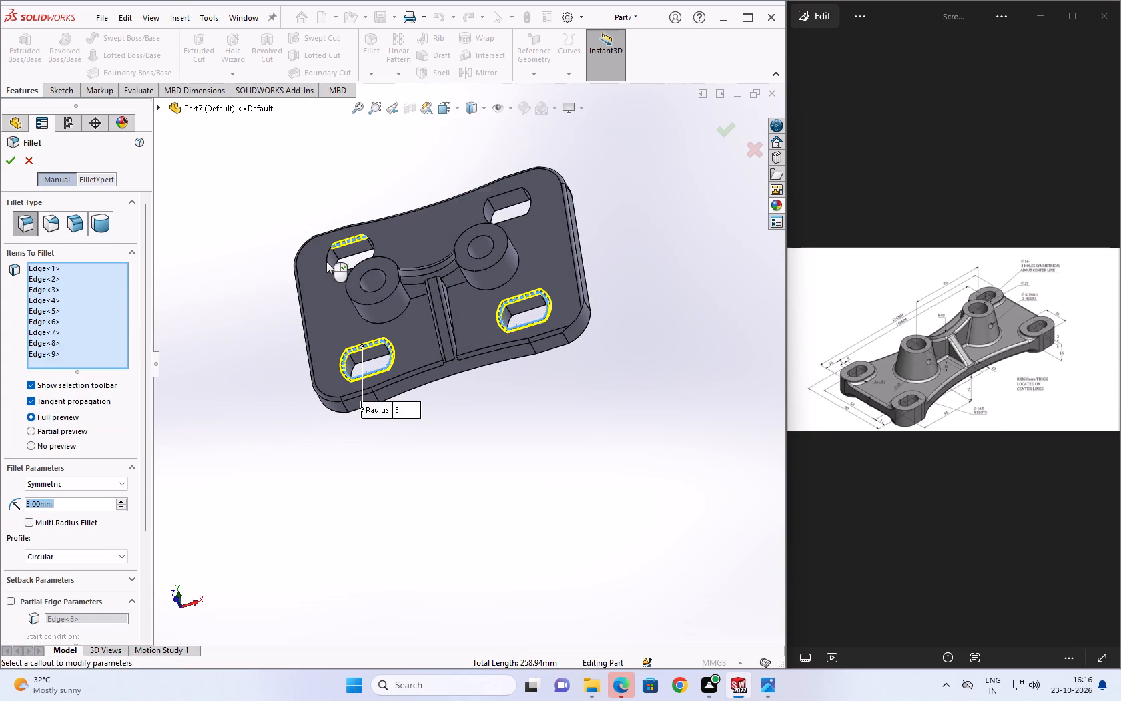
{"action": "left_click", "coordinate": [327, 262]}
{"action": "left_click", "coordinate": [346, 270]}
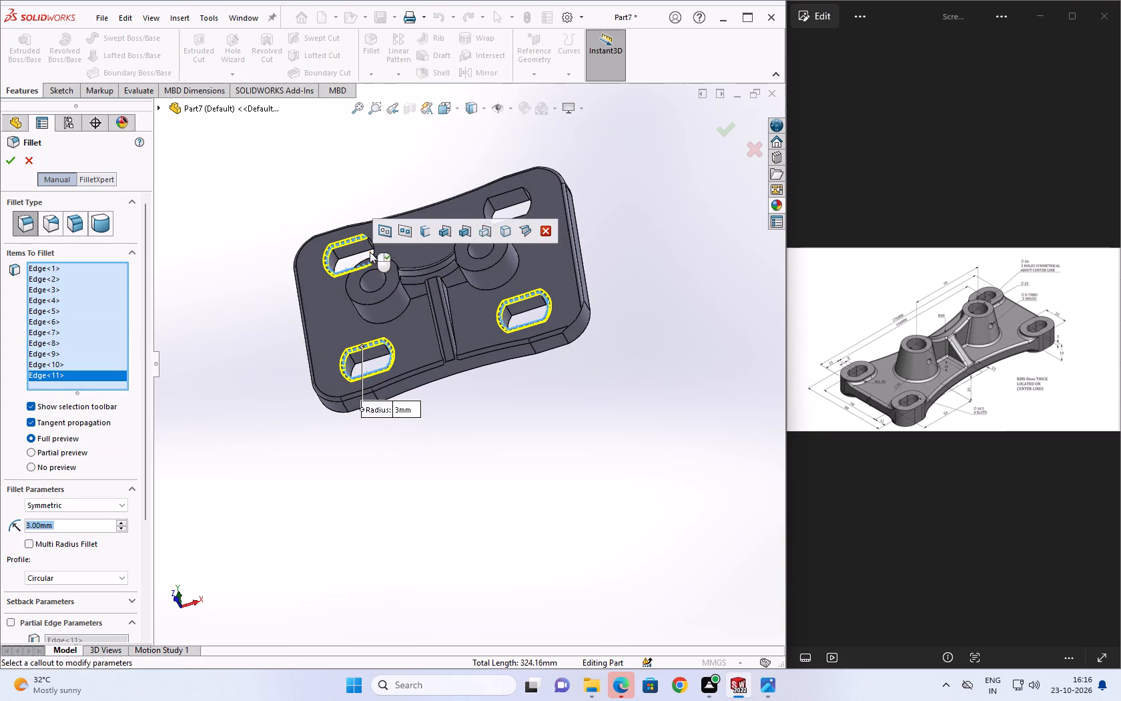
{"action": "left_click", "coordinate": [372, 250]}
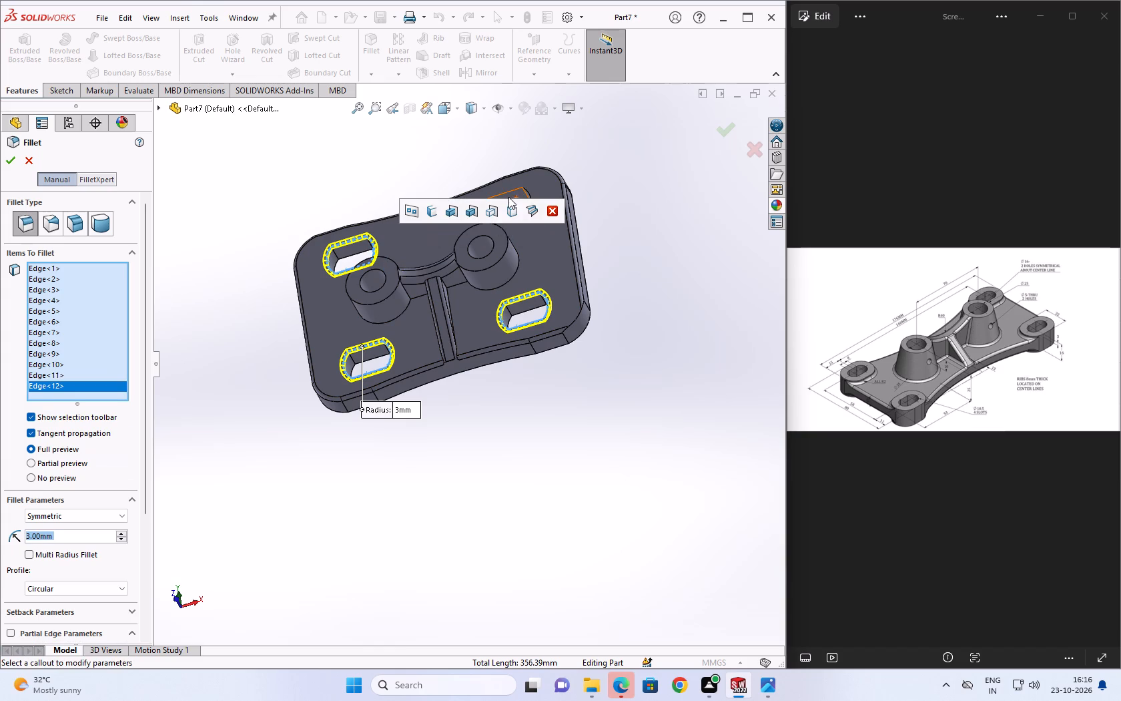
{"action": "left_click", "coordinate": [506, 193]}
{"action": "left_click", "coordinate": [510, 219]}
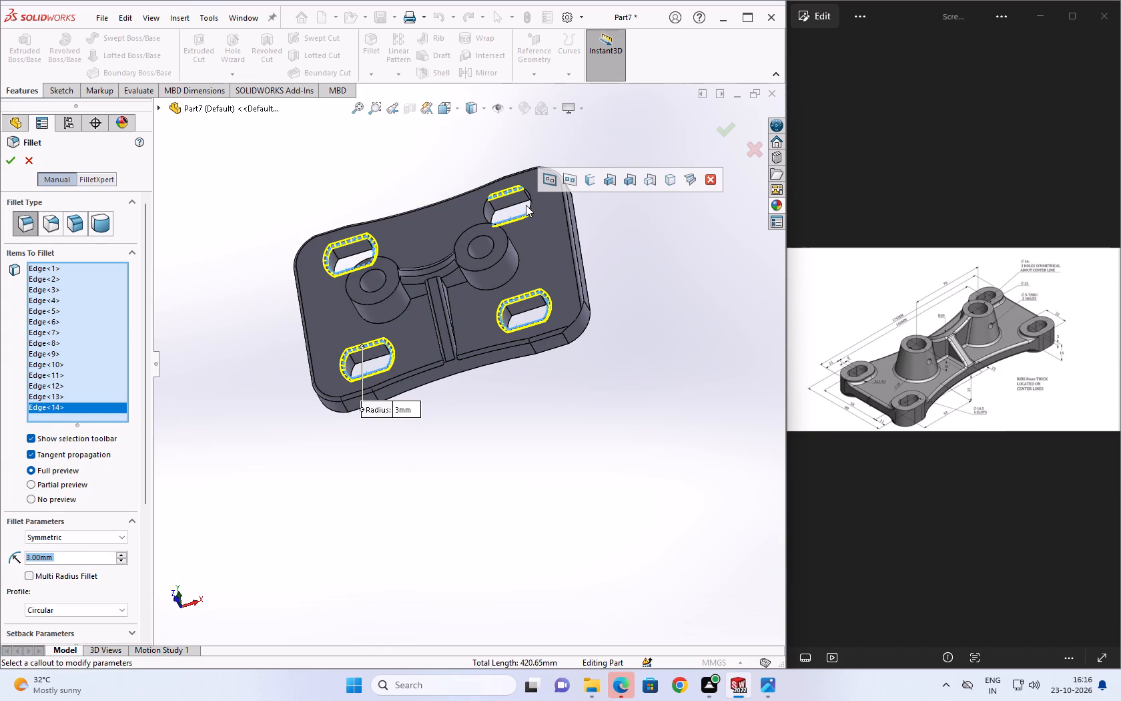
{"action": "left_click", "coordinate": [532, 208]}
{"action": "left_click", "coordinate": [485, 208]}
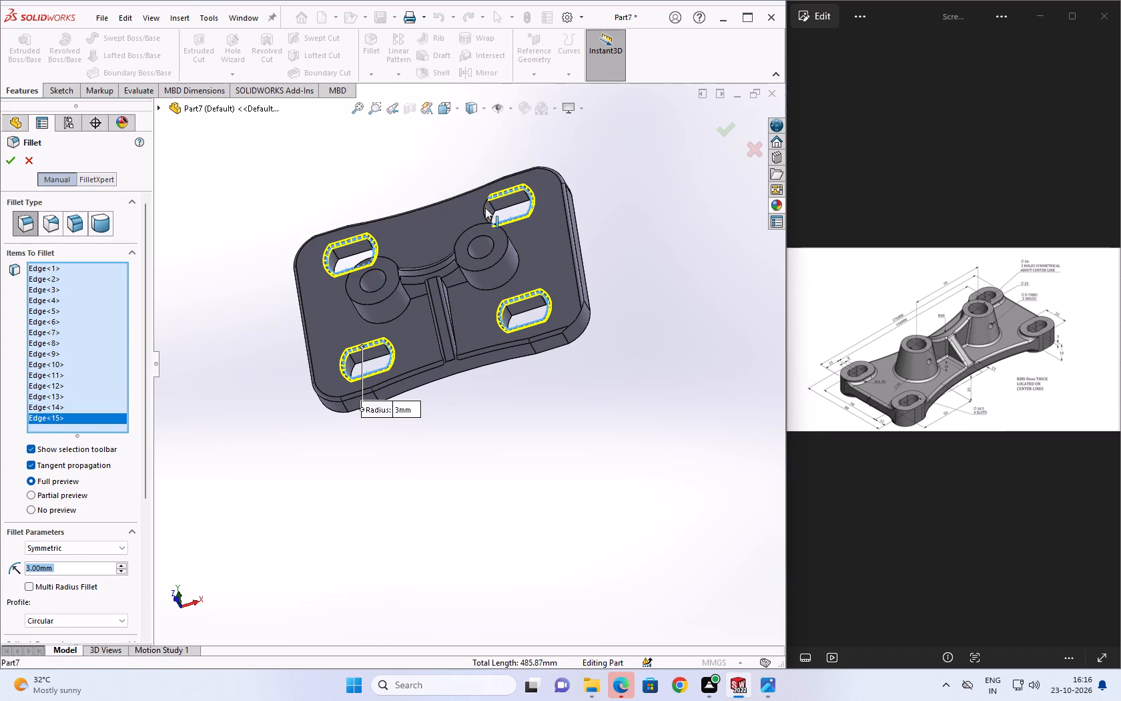
{"action": "left_click", "coordinate": [727, 130]}
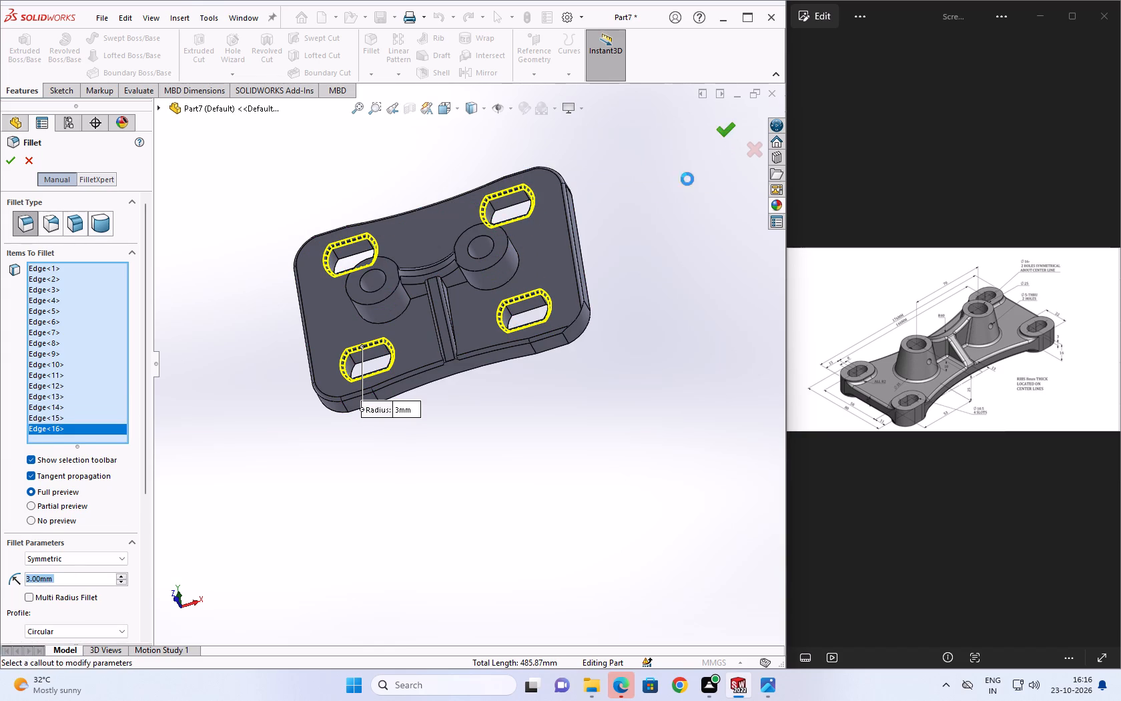
{"action": "key", "text": "Escape"}
Save the bracket as a SOLIDWORKS part named Part8 in the part 8 folder inside Solid Works.
{"action": "middle_click_drag", "start_coordinate": [518, 441], "coordinate": [340, 452]}
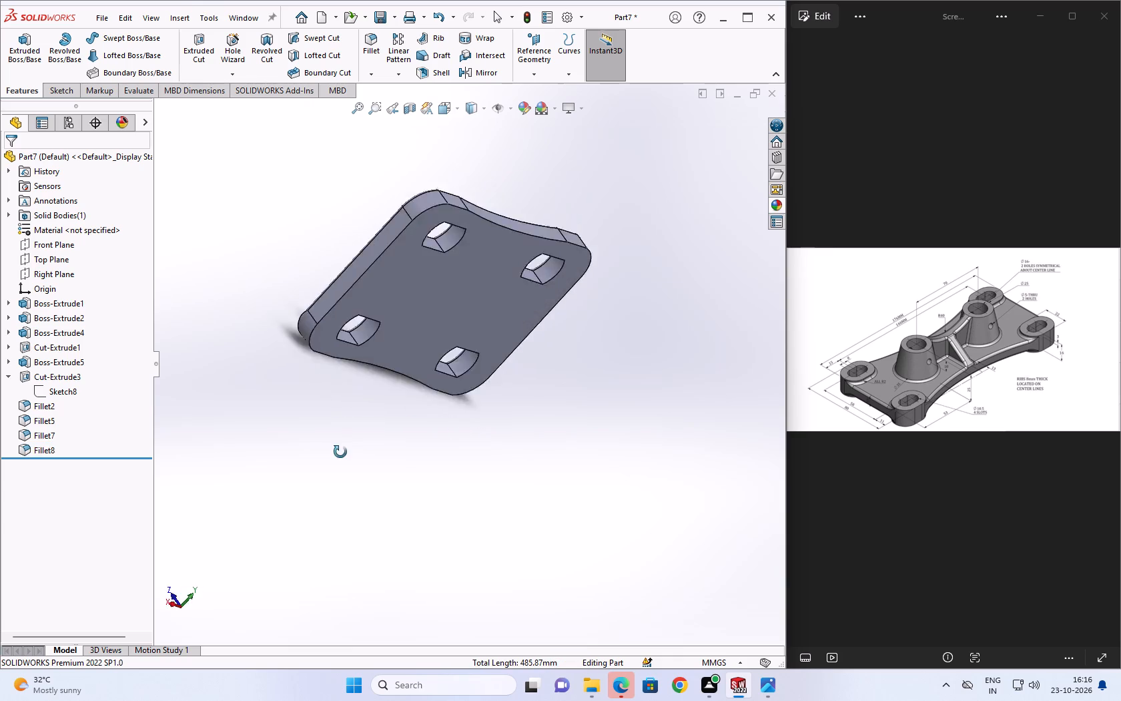
{"action": "middle_click_drag", "start_coordinate": [340, 452], "coordinate": [478, 471]}
{"action": "key", "text": "ctrl+s"}
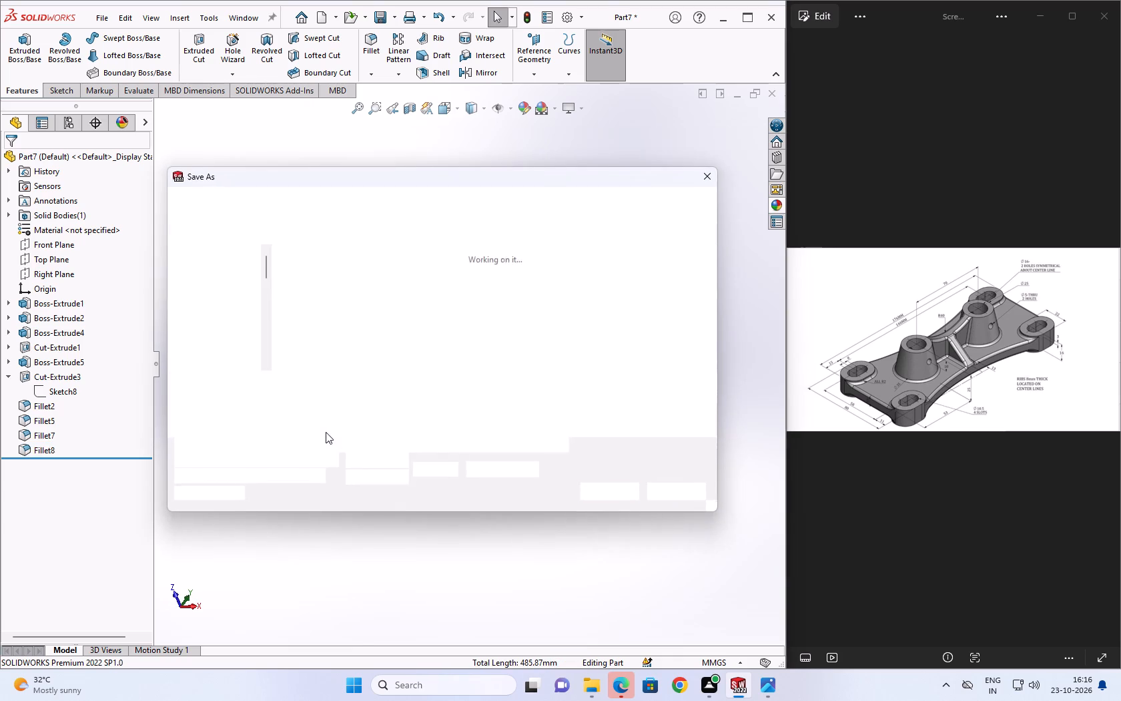
{"action": "left_click", "coordinate": [399, 206]}
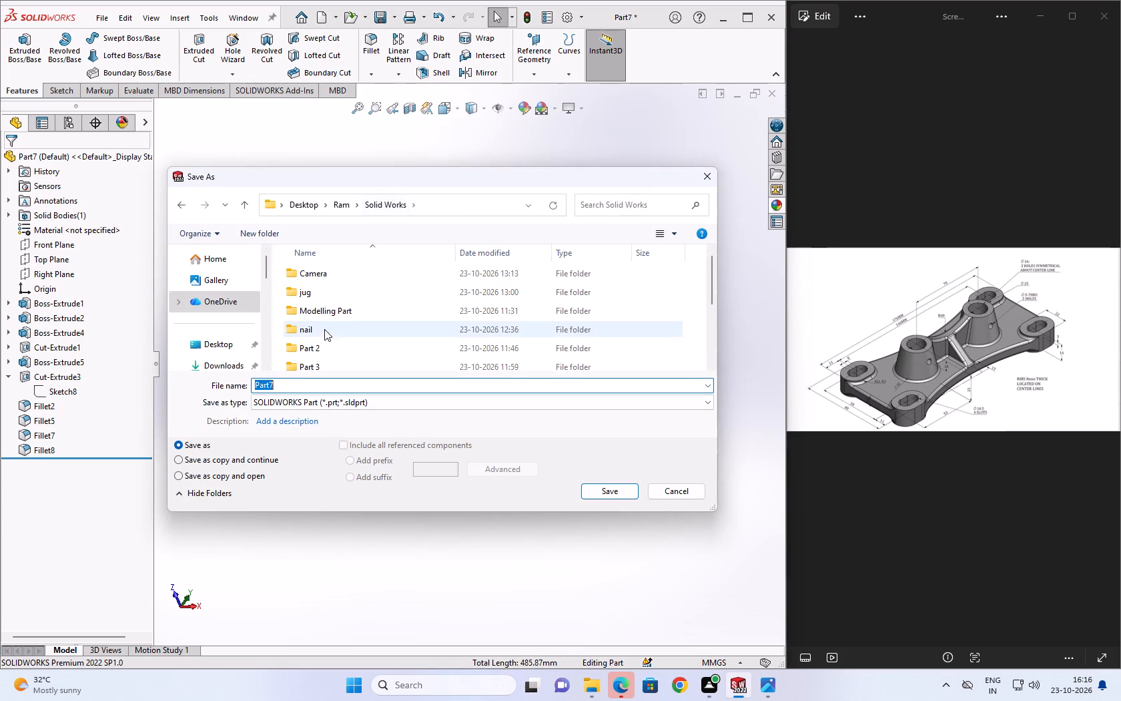
{"action": "scroll", "coordinate": [330, 336], "scroll_direction": "down", "scroll_amount": 5}
{"action": "double_click", "coordinate": [326, 342]}
{"action": "left_click", "coordinate": [308, 385]}
{"action": "left_click", "coordinate": [323, 386]}
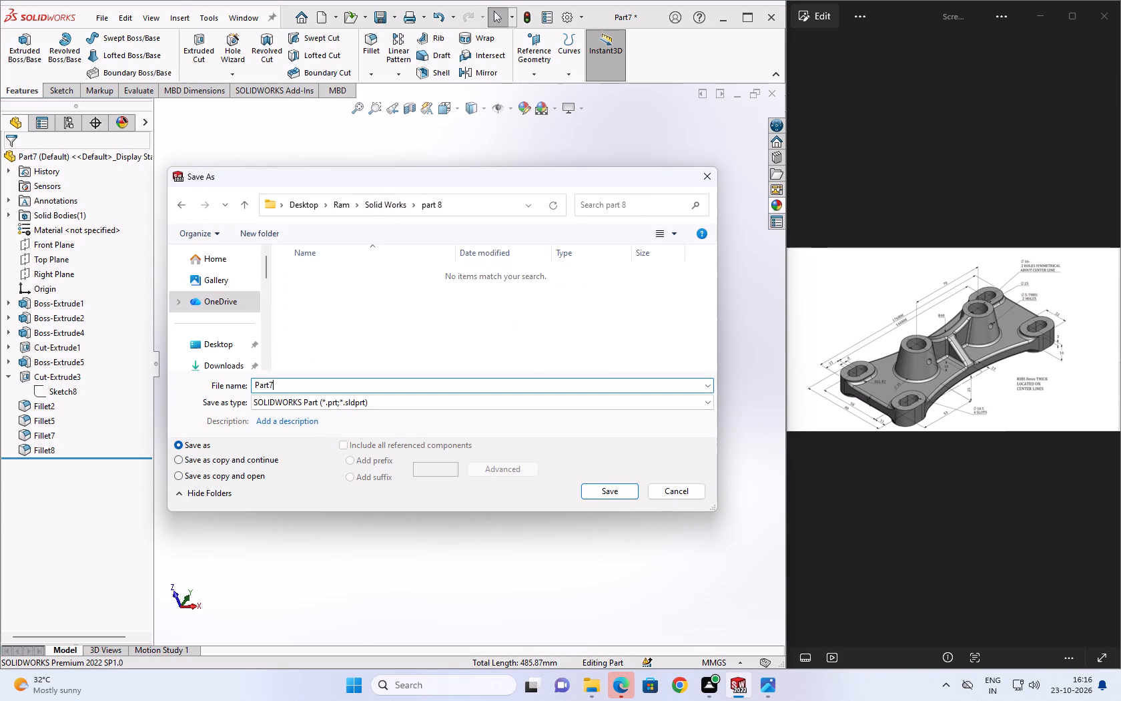
{"action": "key", "text": "BackSpace"}
{"action": "key", "text": "8"}
{"action": "left_click", "coordinate": [614, 497]}
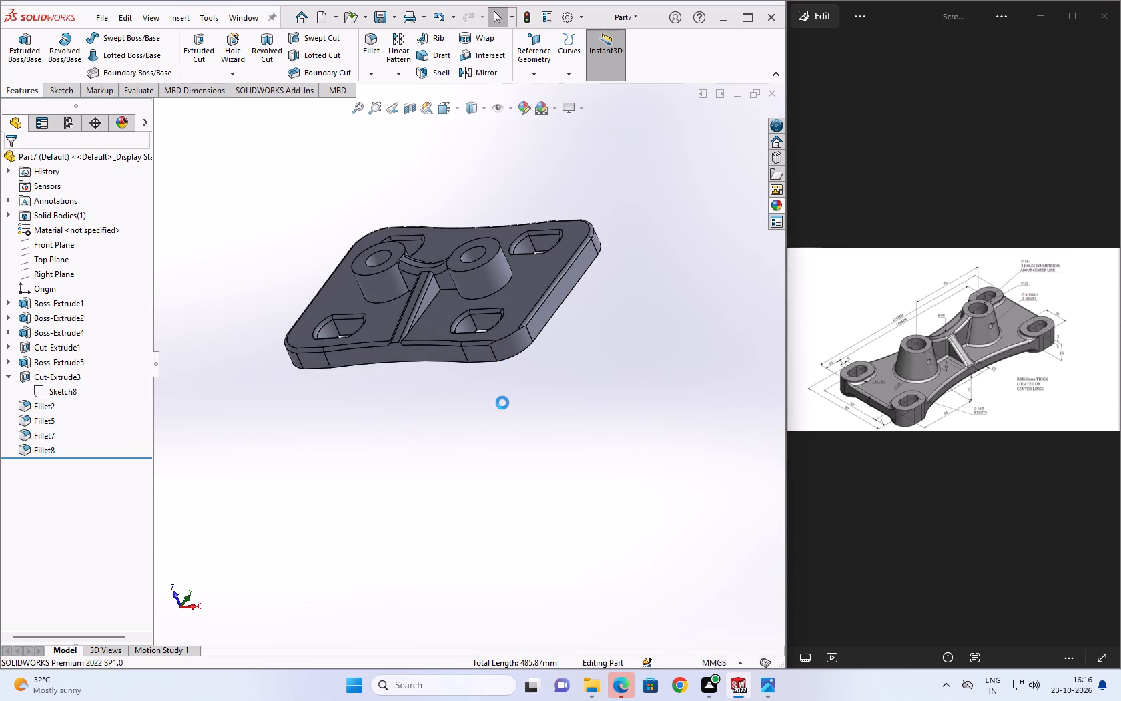
Print the current screen image of the bracket with Microsoft Print to PDF, saving it as part 8 in the part 8 folder.
{"action": "key", "text": "ctrl+p"}
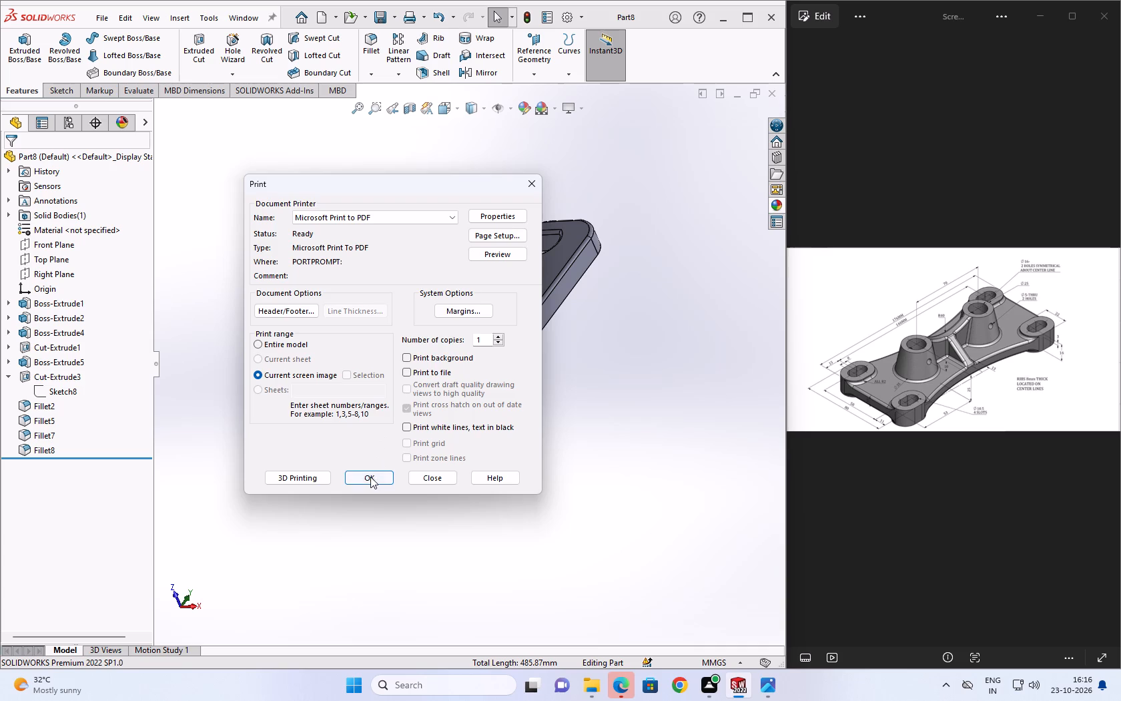
{"action": "left_click", "coordinate": [370, 477]}
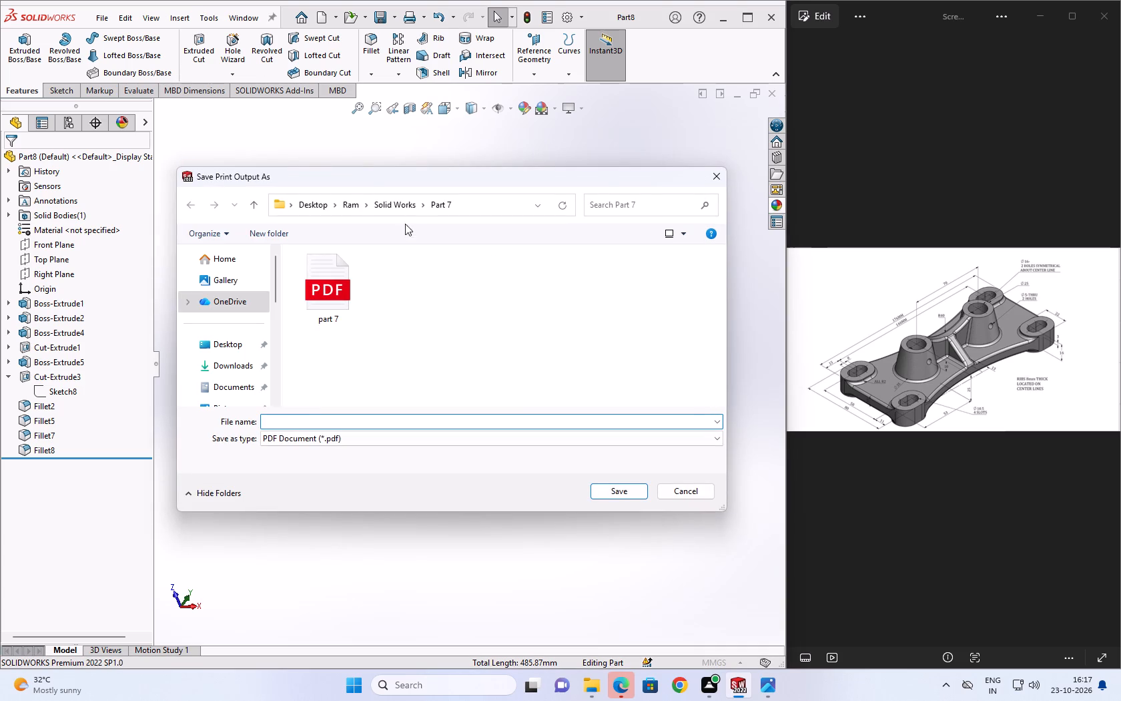
{"action": "left_click", "coordinate": [406, 203]}
{"action": "scroll", "coordinate": [343, 403], "scroll_direction": "down", "scroll_amount": 6}
{"action": "double_click", "coordinate": [335, 378]}
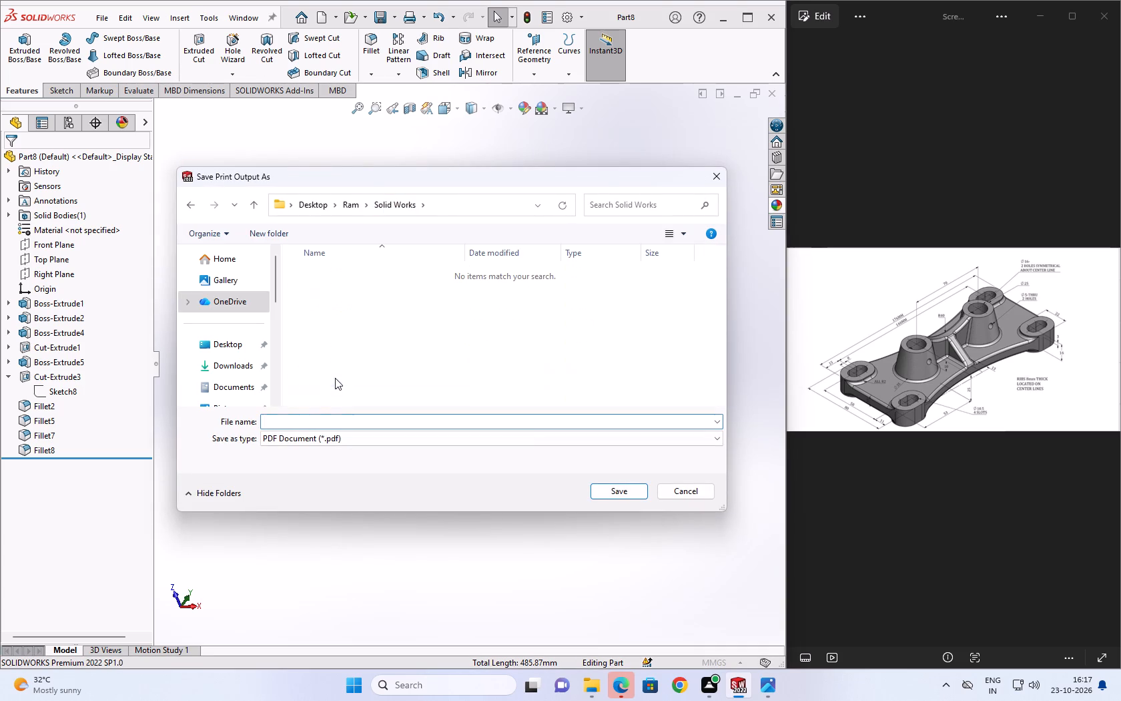
{"action": "left_click", "coordinate": [335, 421]}
{"action": "type", "text": "pa"}
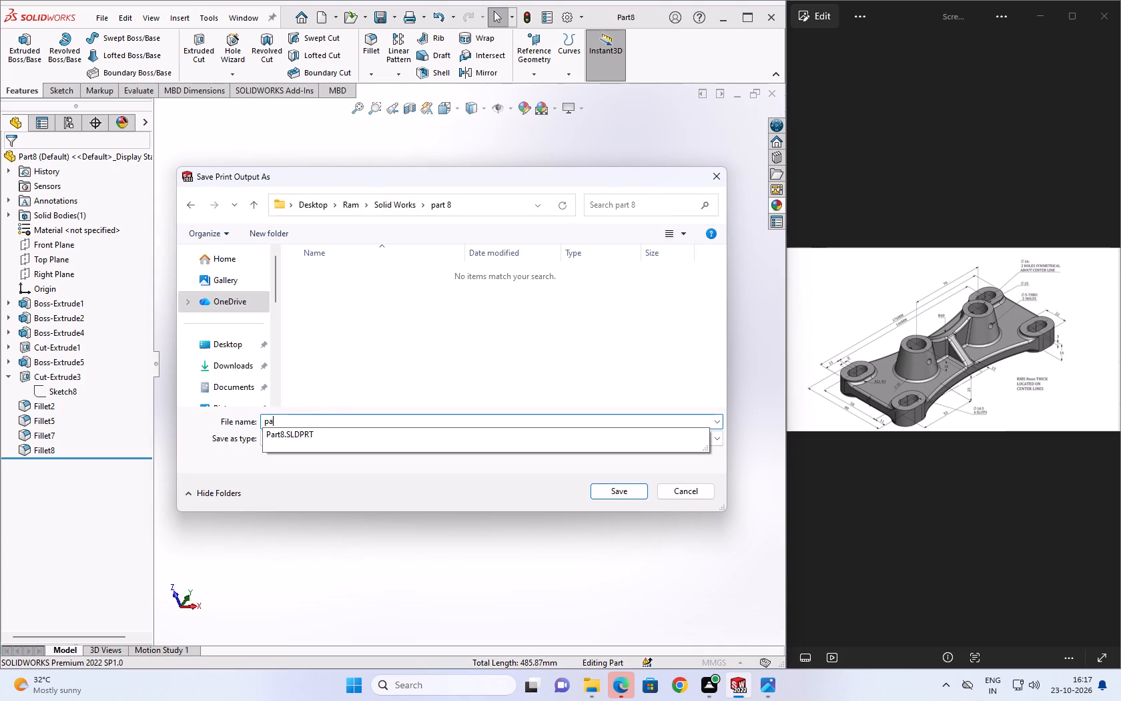
{"action": "key", "text": "r"}
{"action": "key", "text": "t"}
{"action": "key", "text": "space"}
{"action": "key", "text": "8"}
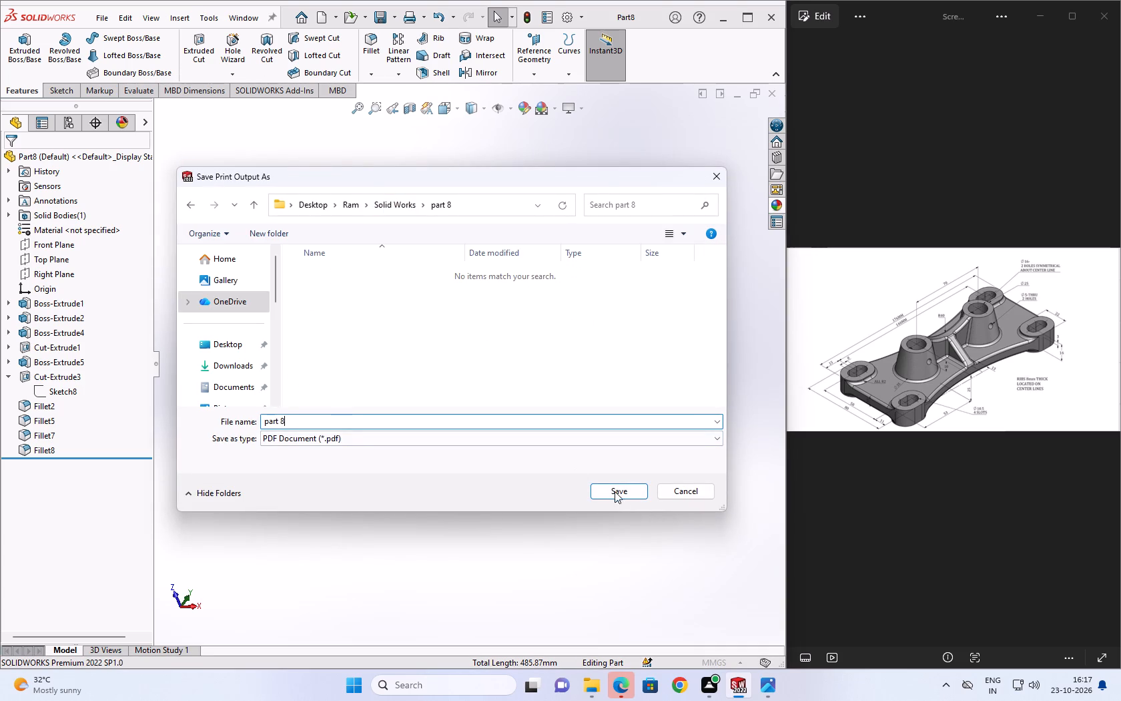
{"action": "left_click", "coordinate": [615, 487]}
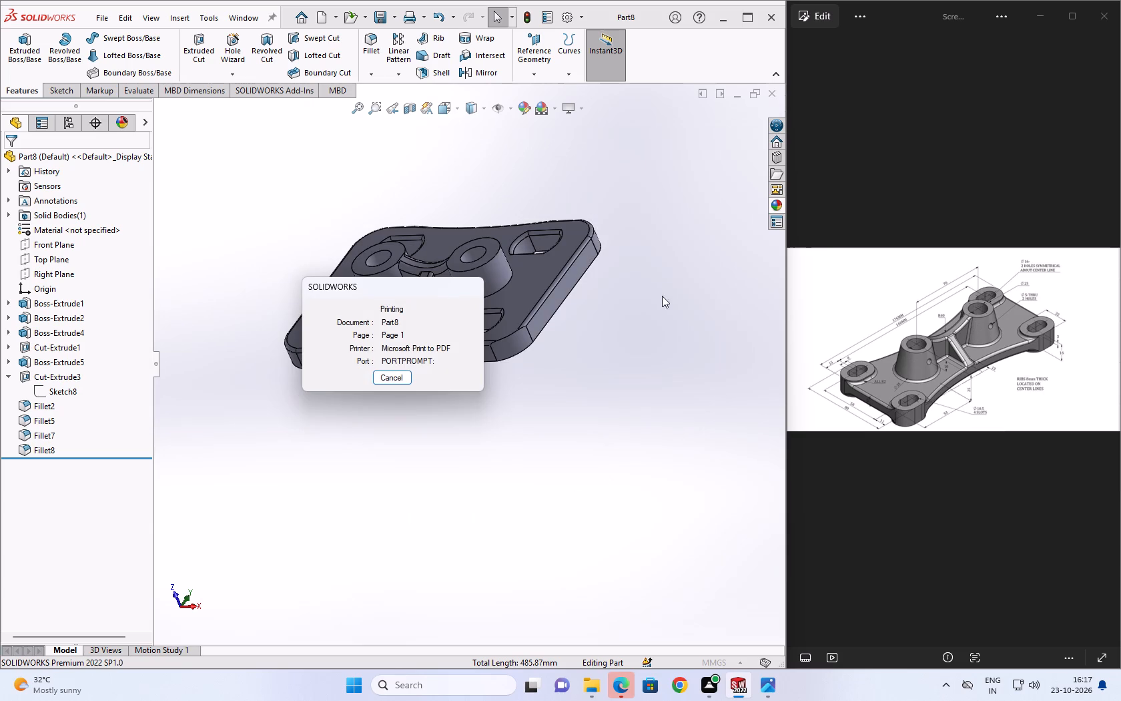